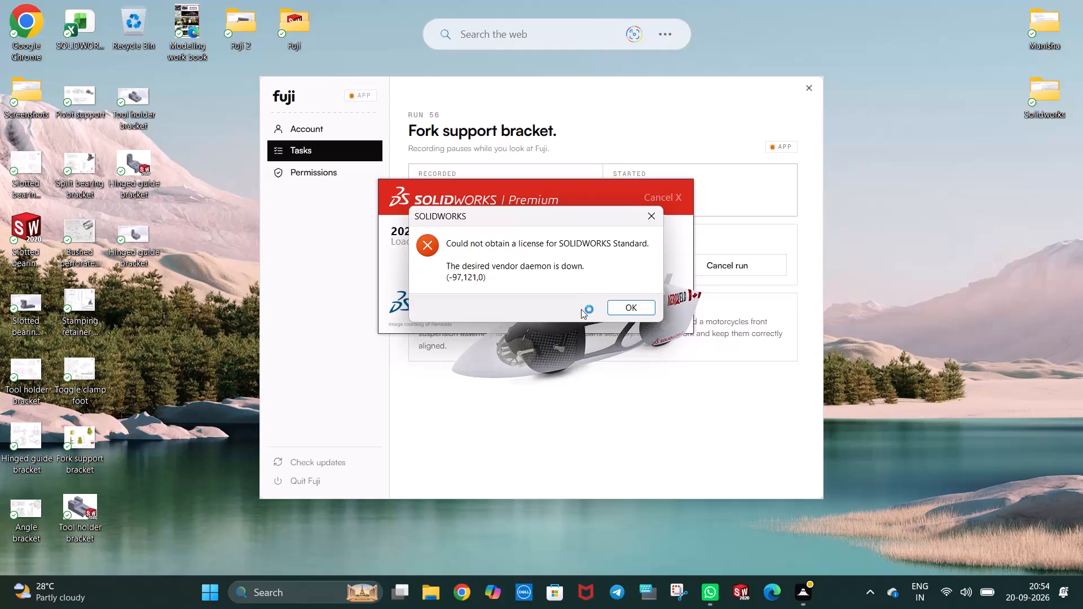
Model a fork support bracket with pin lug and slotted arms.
Dismiss the SOLIDWORKS license error message.
click(641, 310)
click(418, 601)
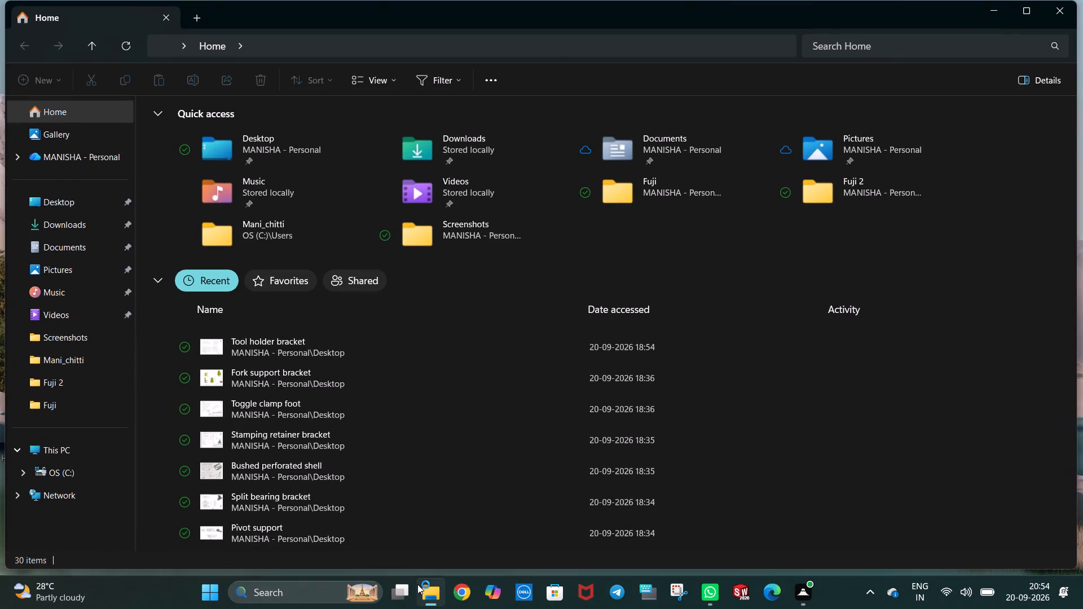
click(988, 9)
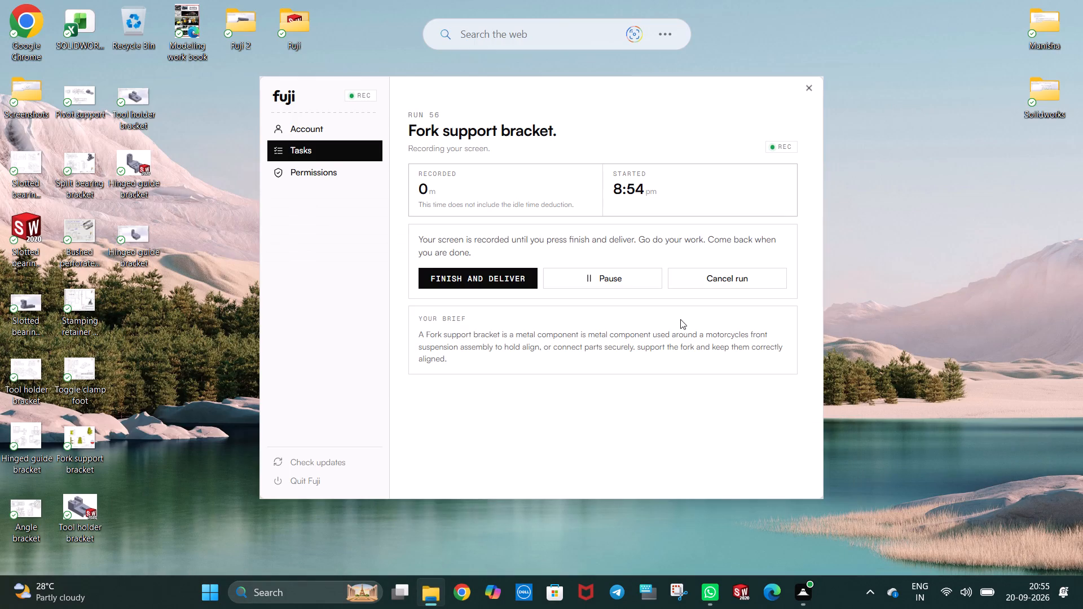
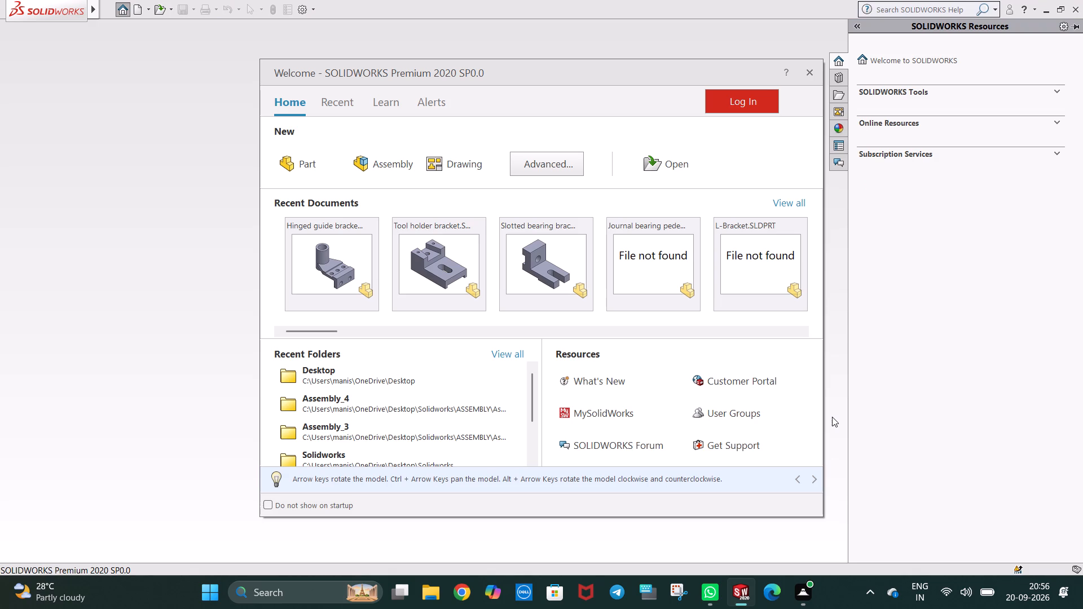
Close the welcome window and create a new part document.
click(815, 78)
click(142, 8)
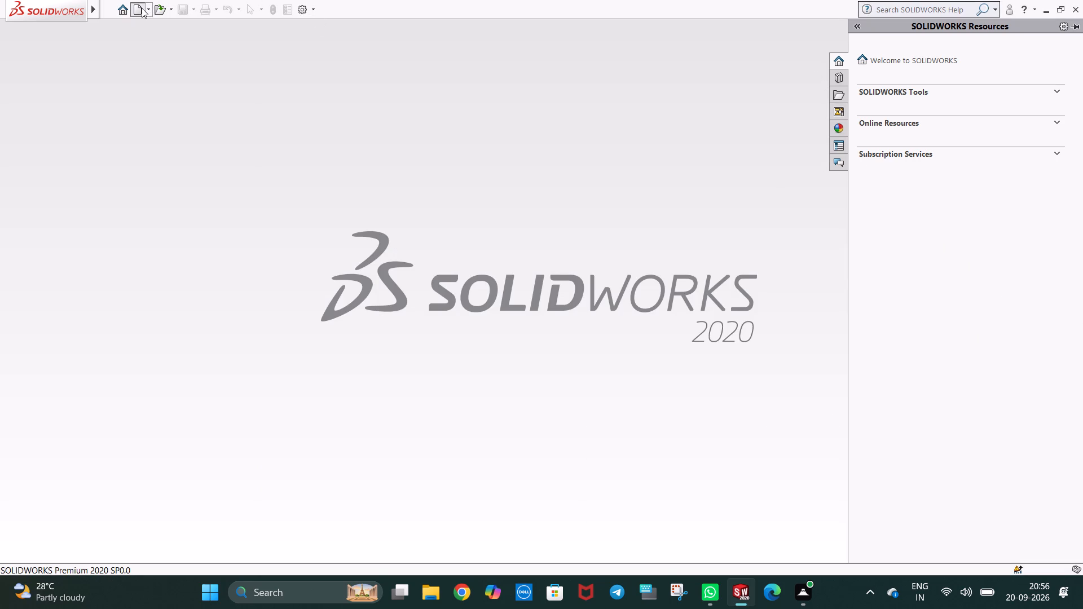
click(453, 445)
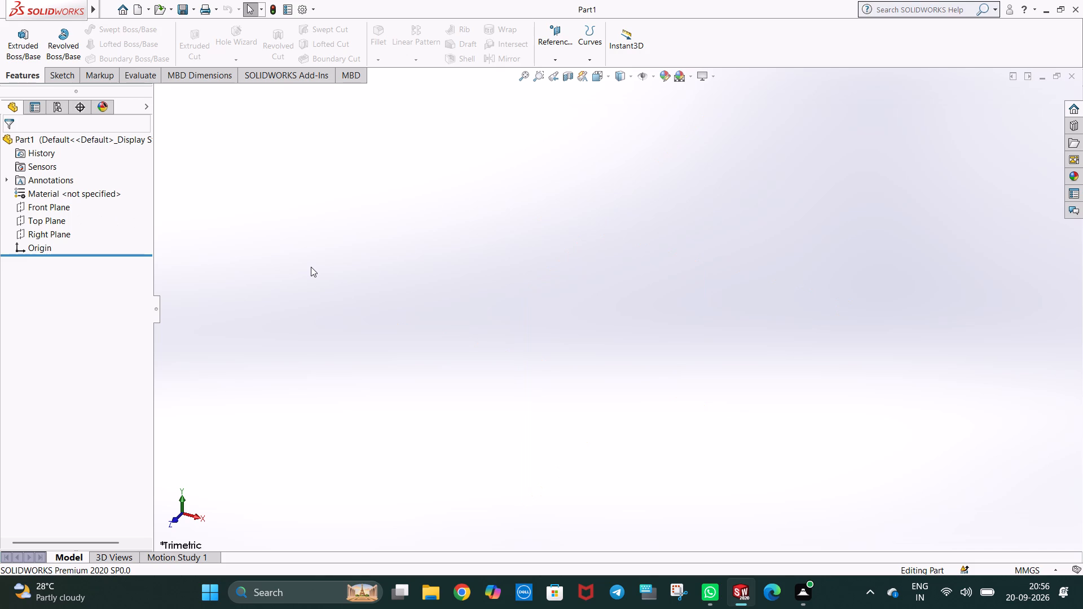
On the Front Plane, sketch a 58 mm horizontal base line from the origin and a 13 mm vertical line up from its end.
click(55, 210)
click(62, 198)
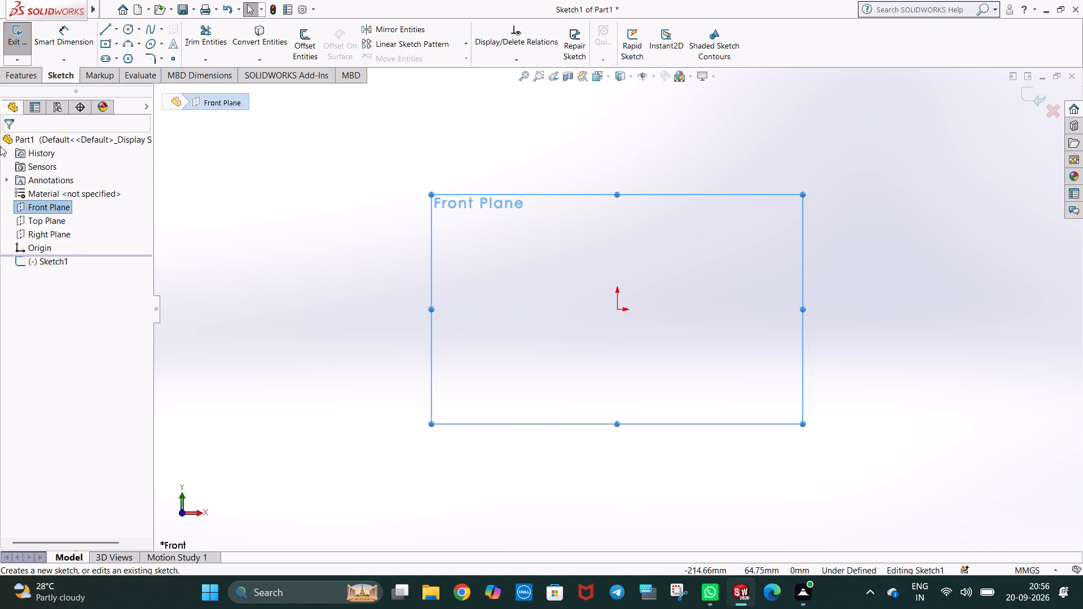
click(109, 29)
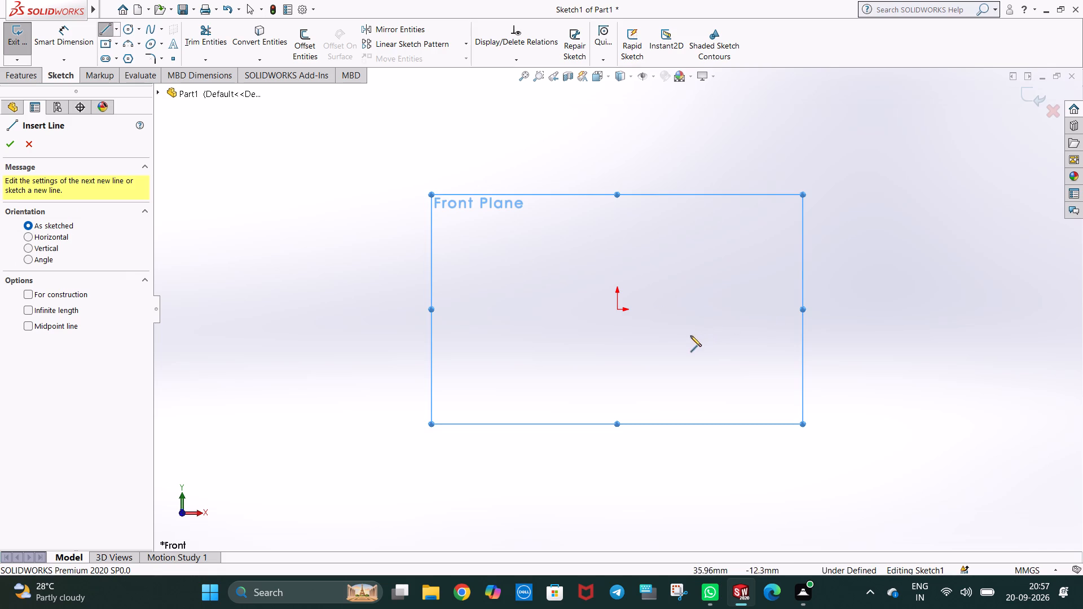
click(617, 310)
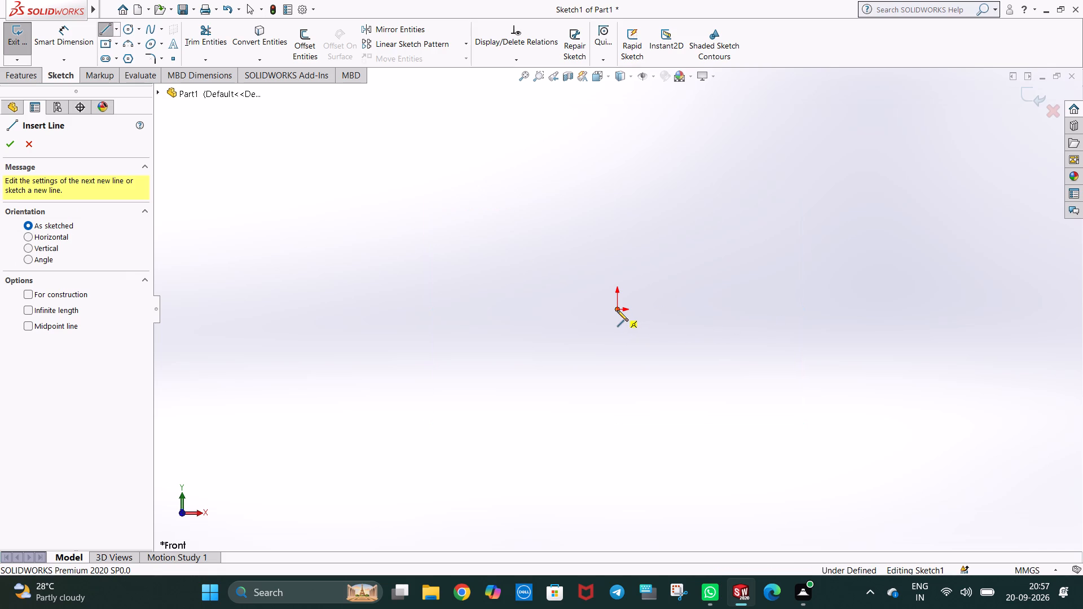
click(711, 310)
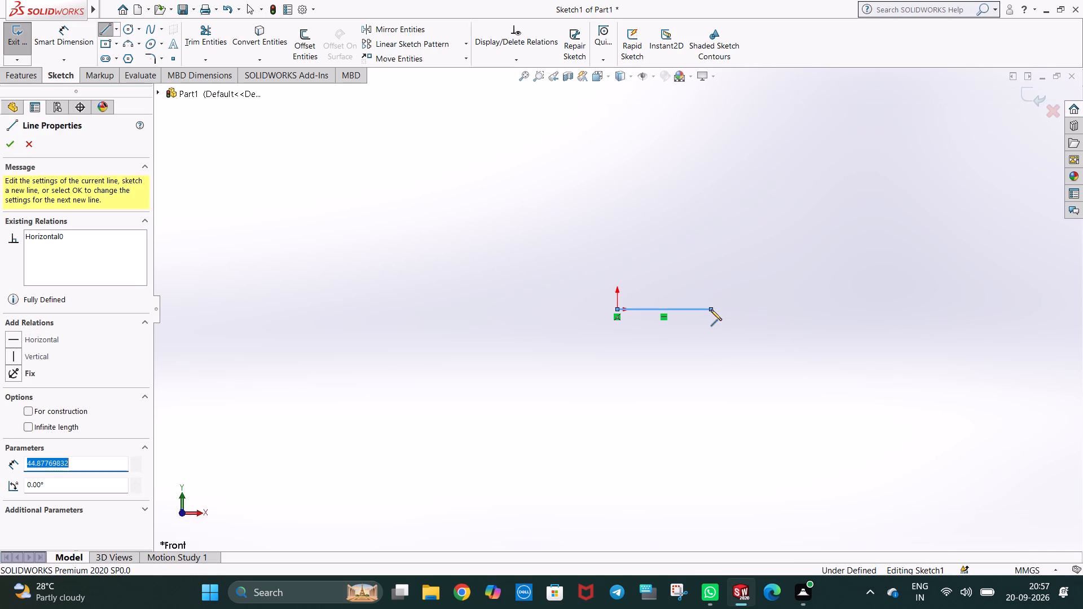
text(58)
key(Return)
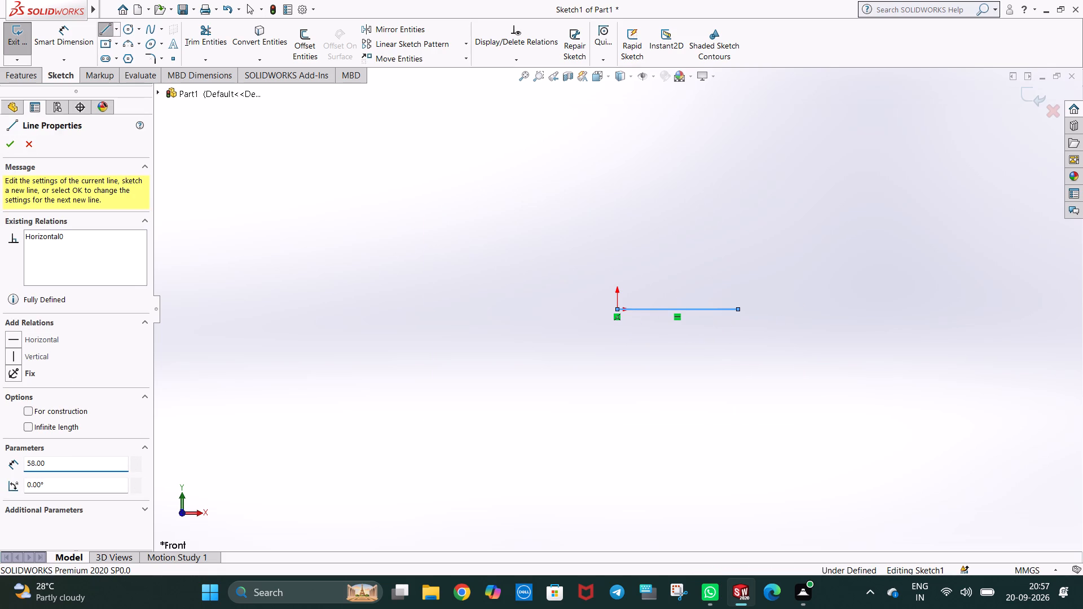
click(737, 283)
text(13)
key(Return)
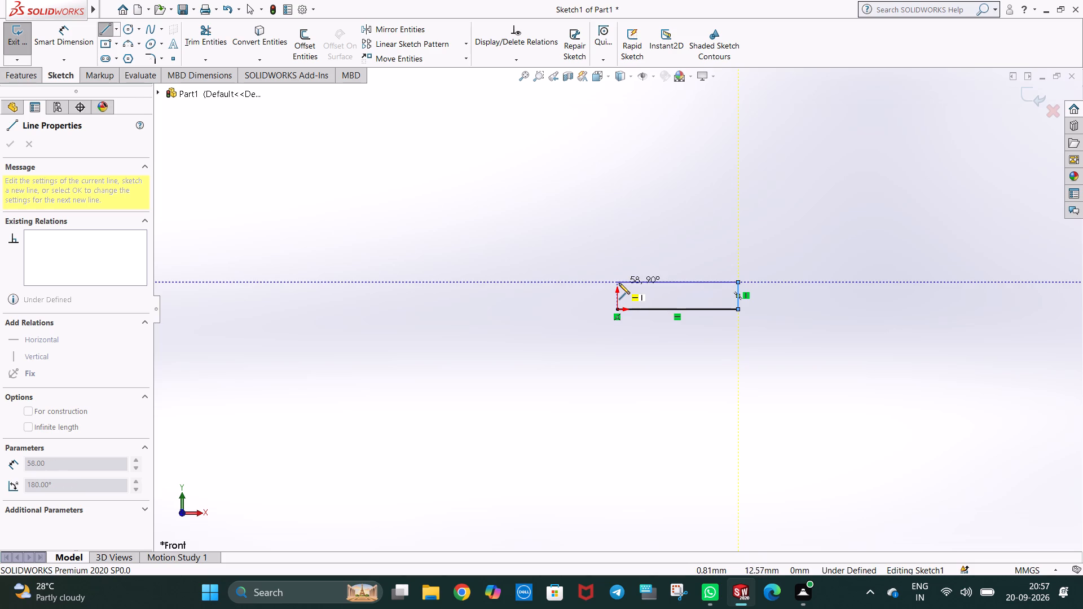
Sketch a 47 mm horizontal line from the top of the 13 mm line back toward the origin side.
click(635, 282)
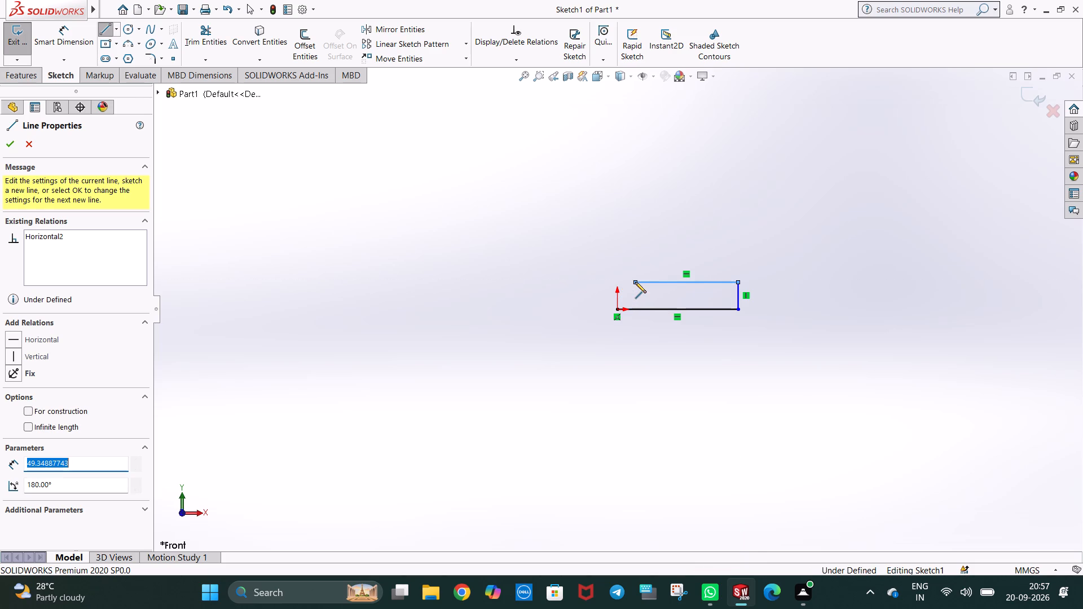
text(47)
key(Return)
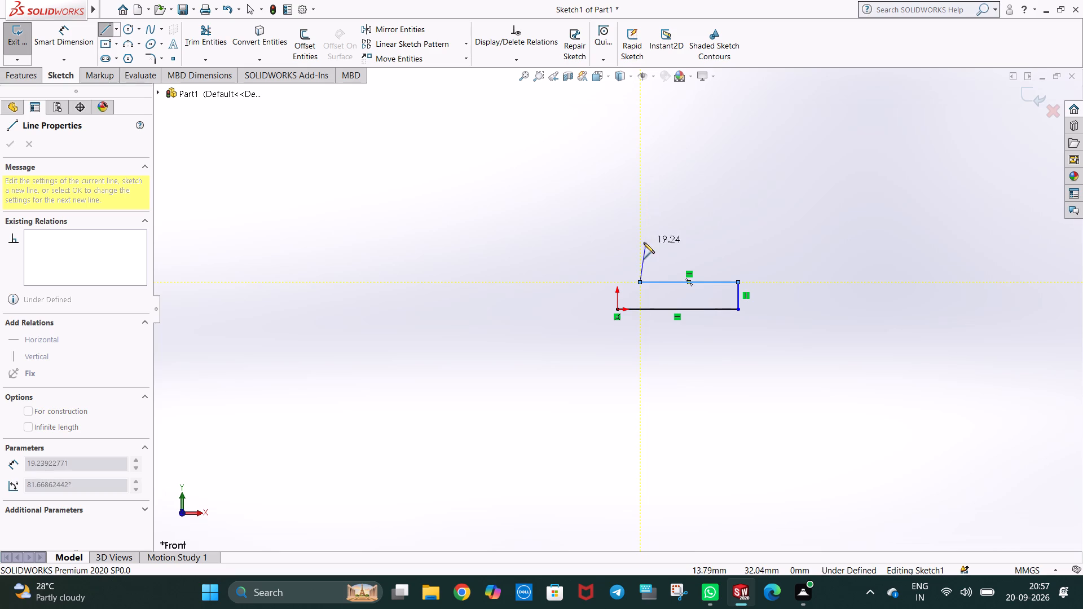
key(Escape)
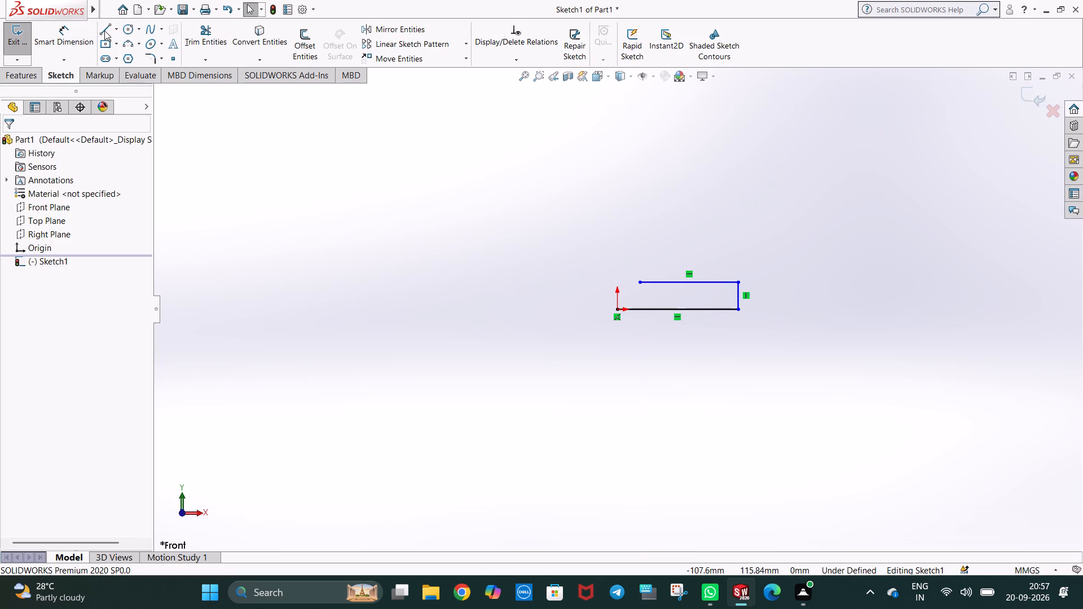
Sketch a 130 mm vertical line up from the origin and a 17 mm horizontal line across its top toward the base side.
click(104, 29)
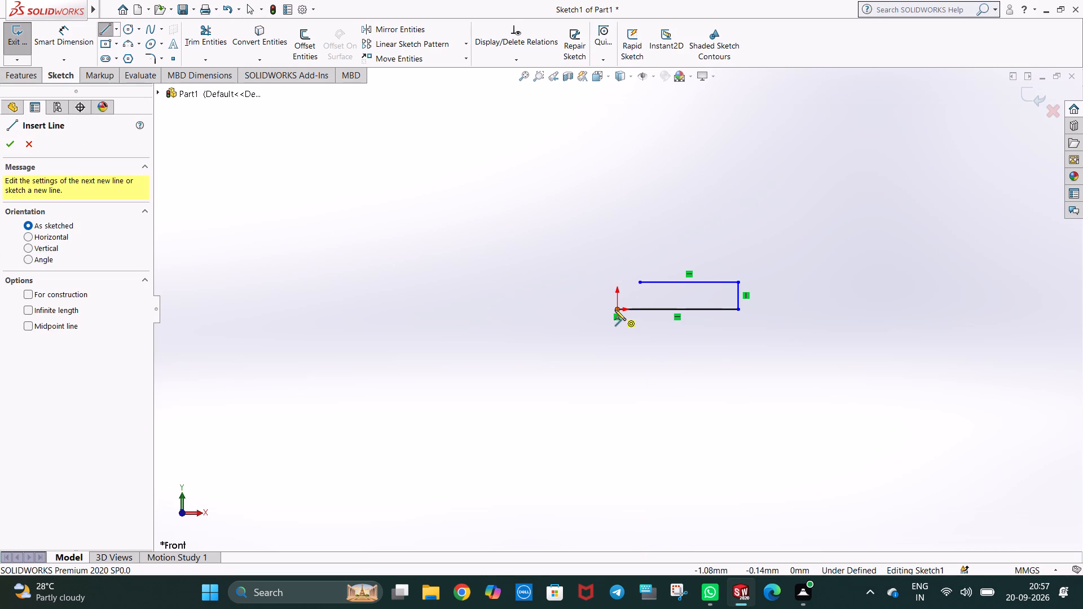
click(616, 310)
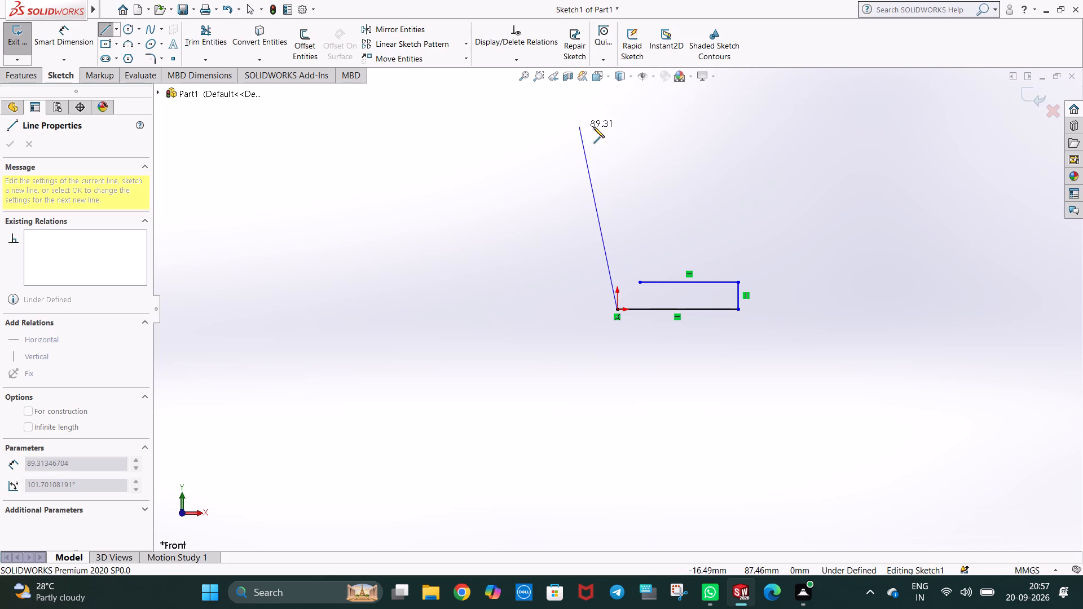
scroll(610, 118, up, 2)
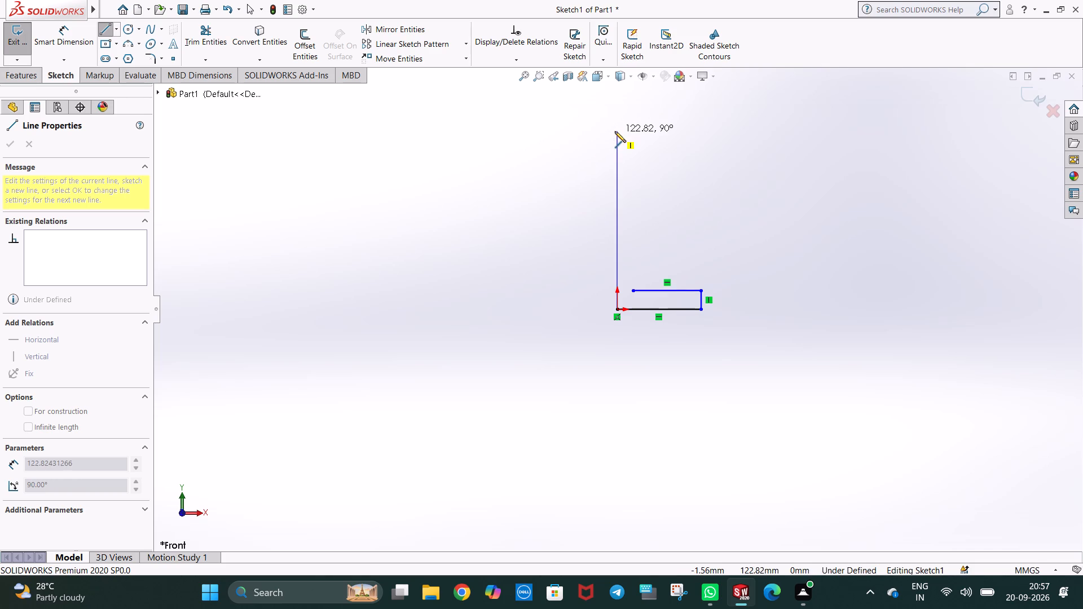
click(617, 122)
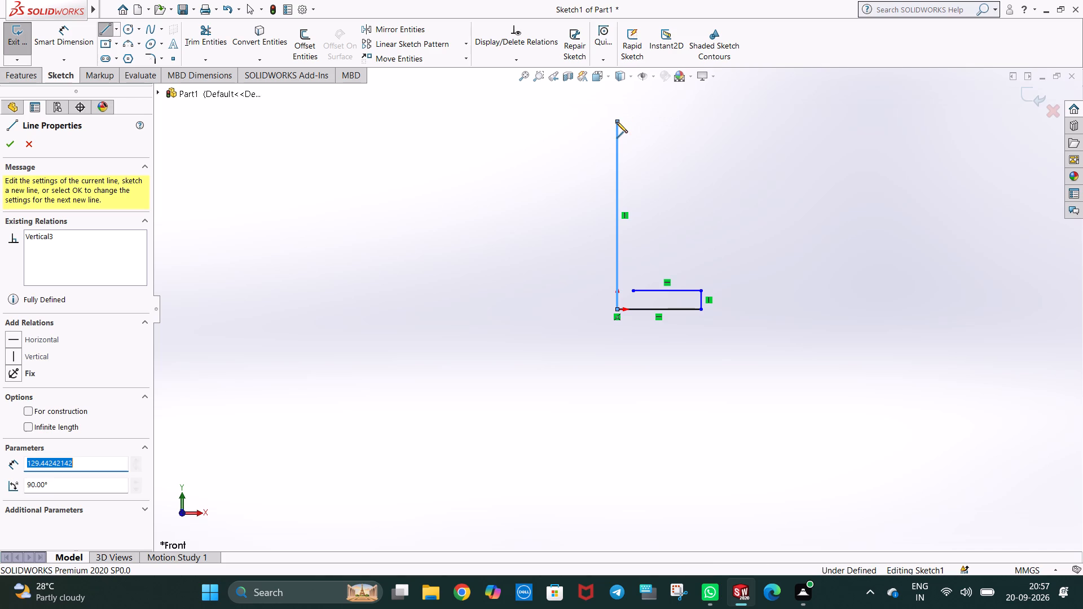
text(130)
key(Return)
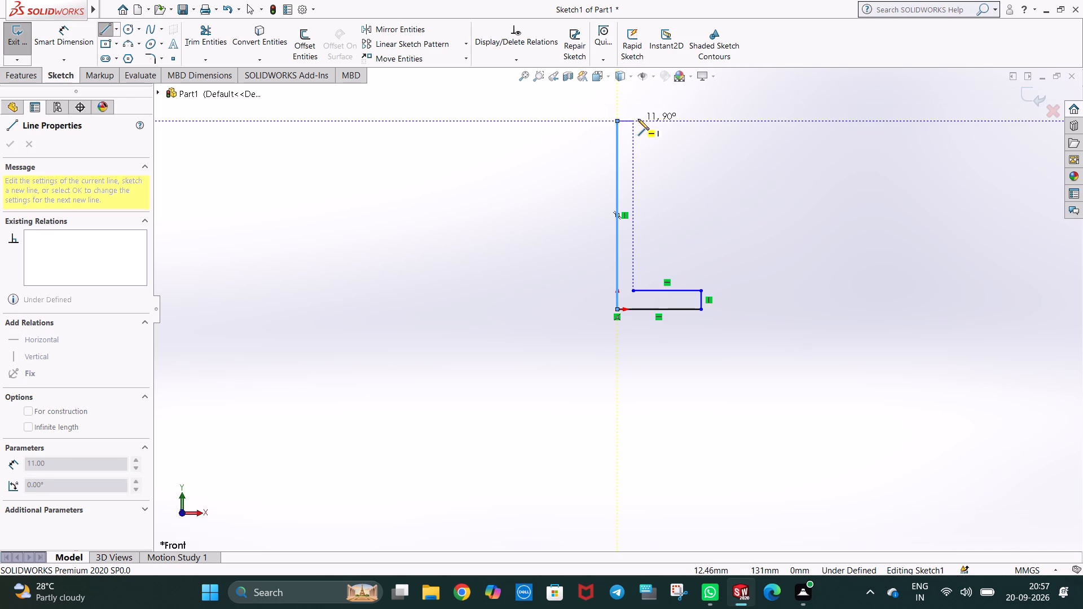
click(642, 120)
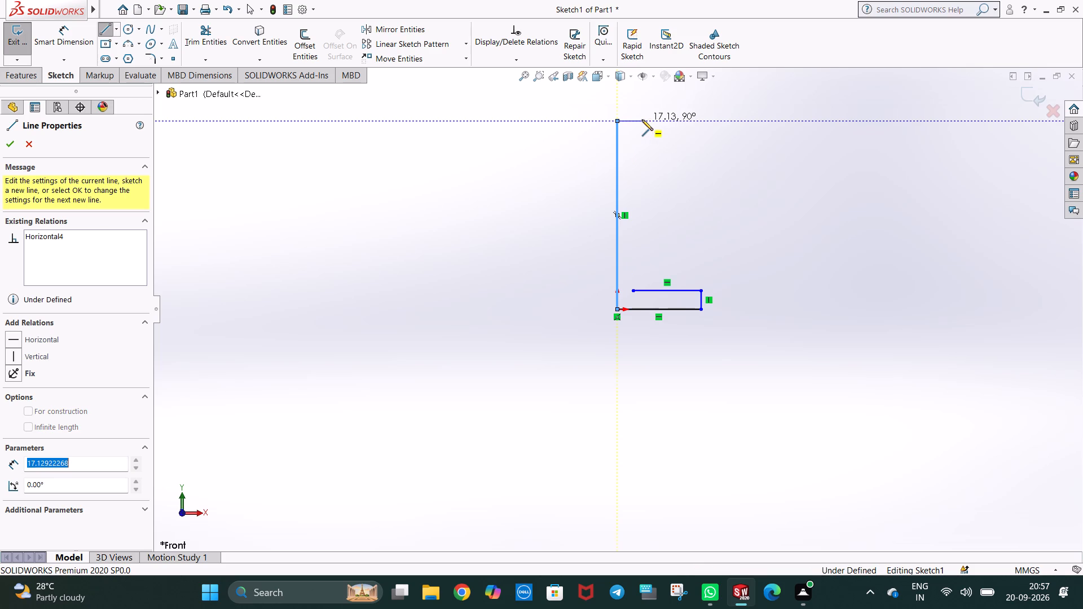
text(17)
key(Return)
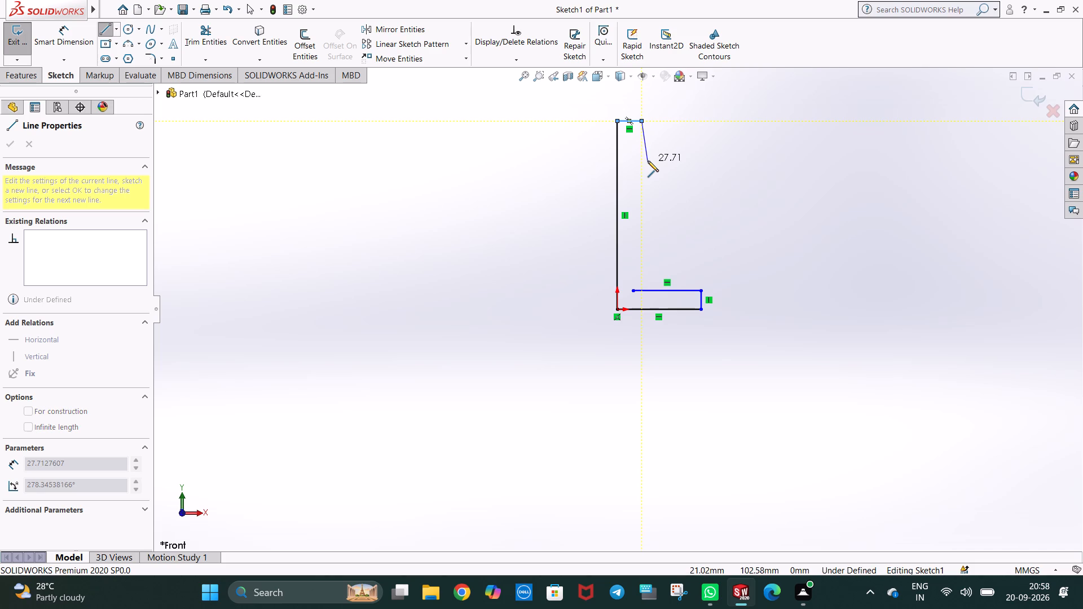
key(Escape)
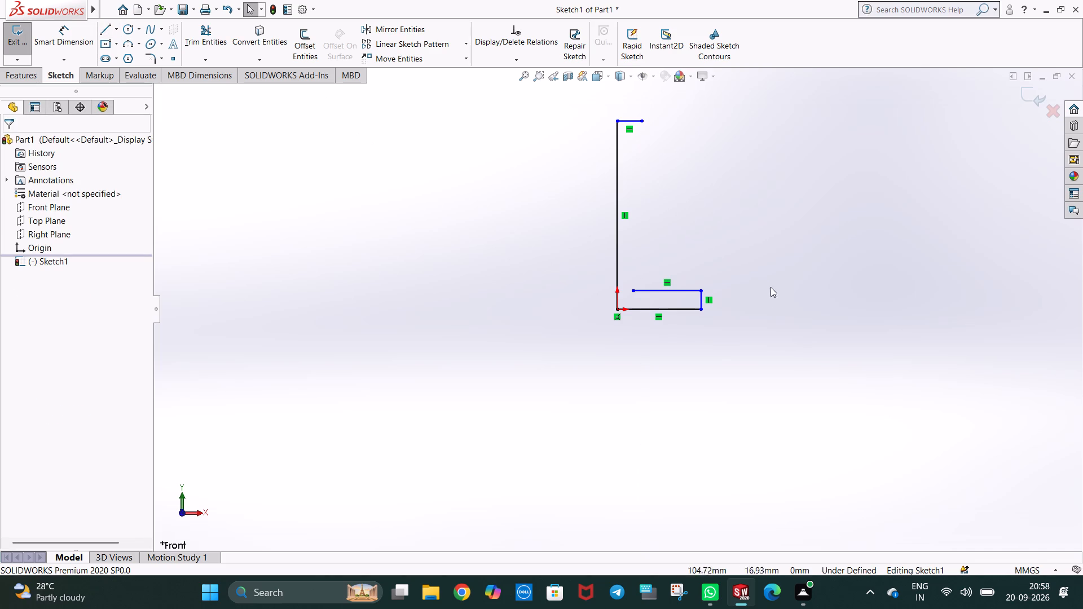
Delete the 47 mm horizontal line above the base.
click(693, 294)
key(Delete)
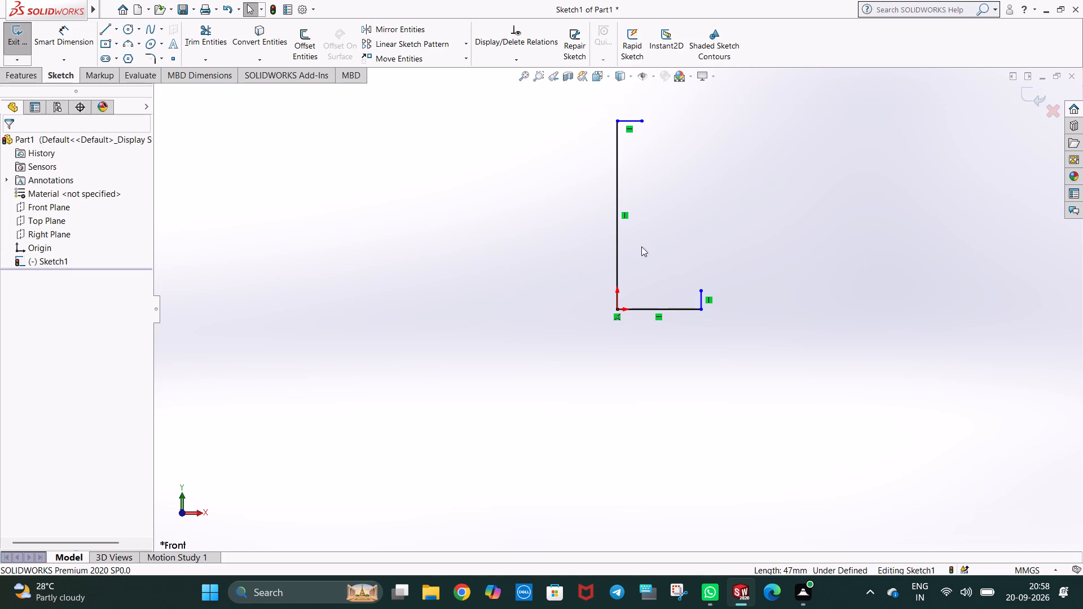
From the top of the 13 mm line, sketch a 41 mm horizontal line back under the 17 mm line's end, and a 34 mm vertical line up.
click(103, 32)
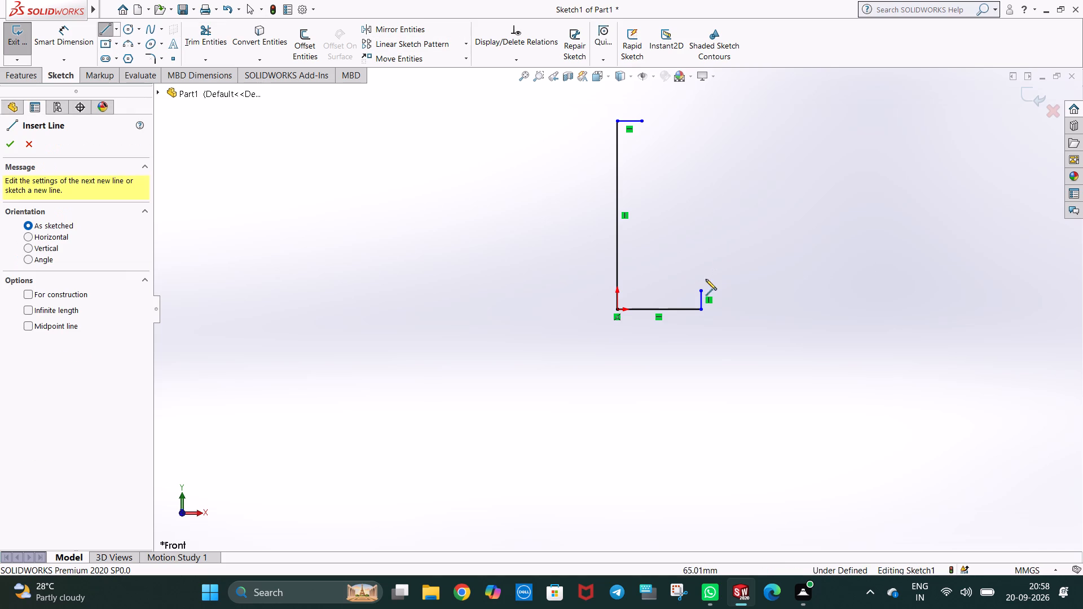
click(702, 291)
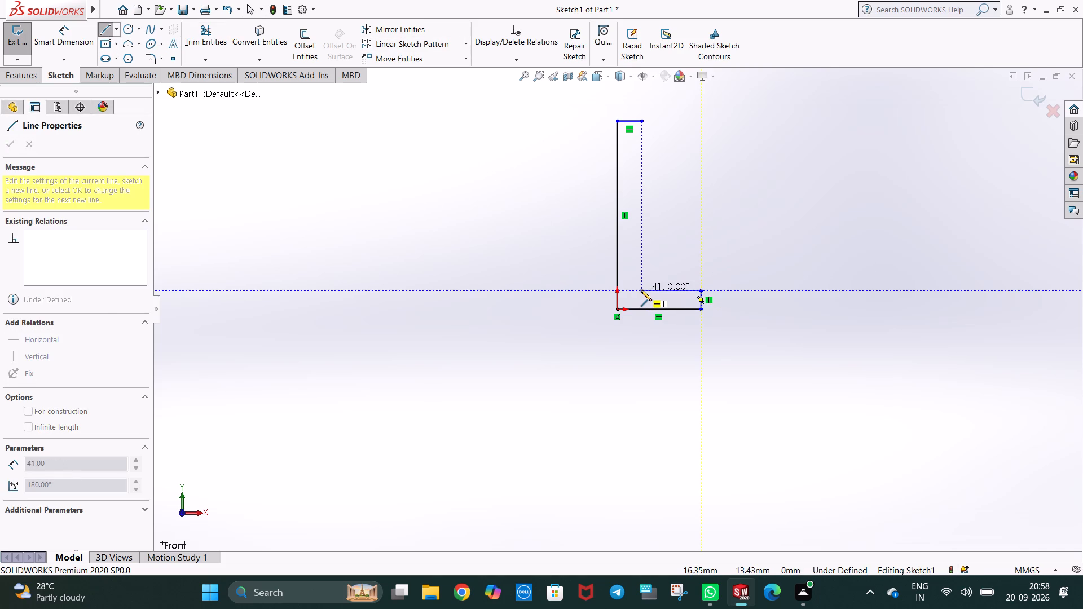
click(640, 290)
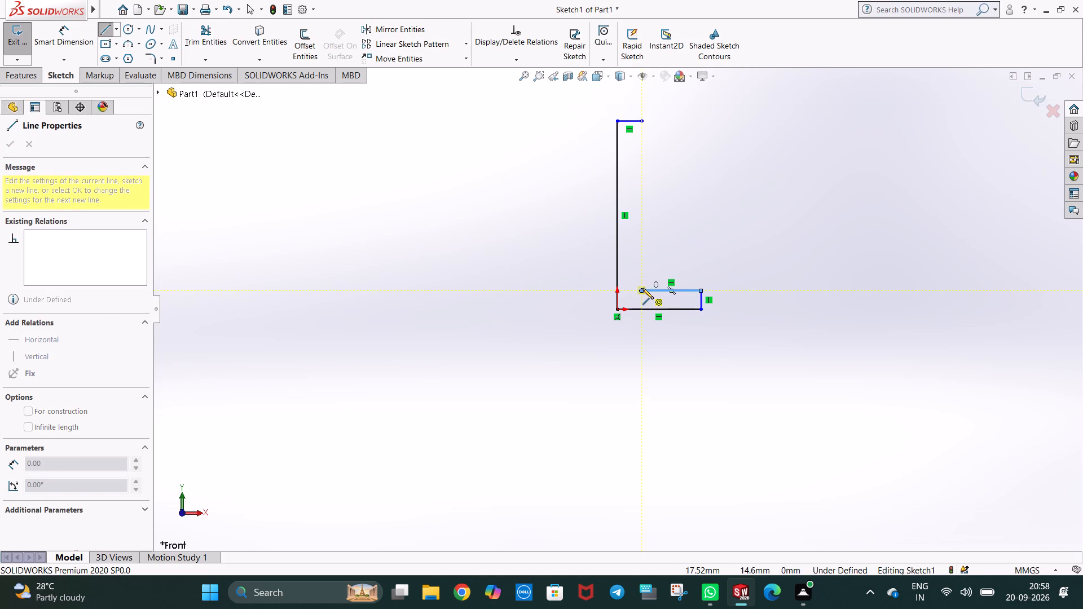
click(641, 239)
text(34)
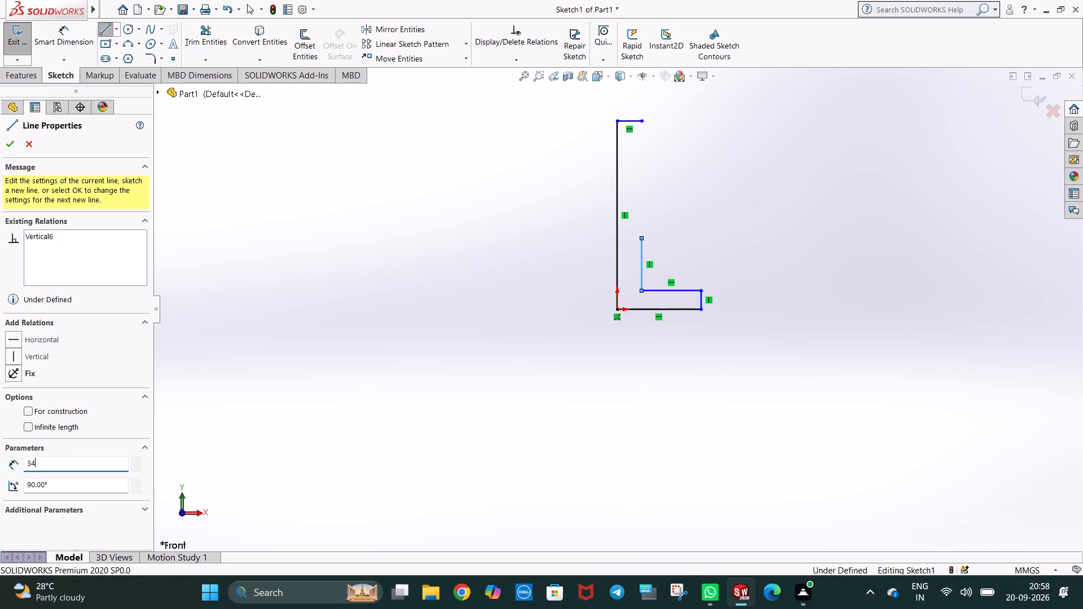
key(Return)
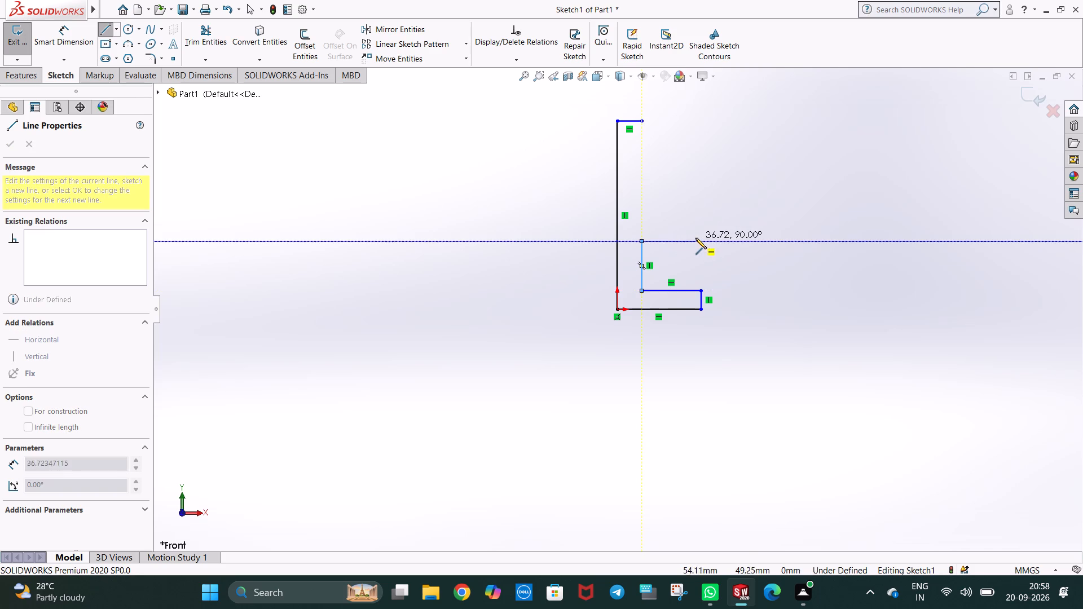
Sketch the upper arm's 41 mm underside out flush with the lower arm's end, and its 13 mm vertical end line.
click(699, 242)
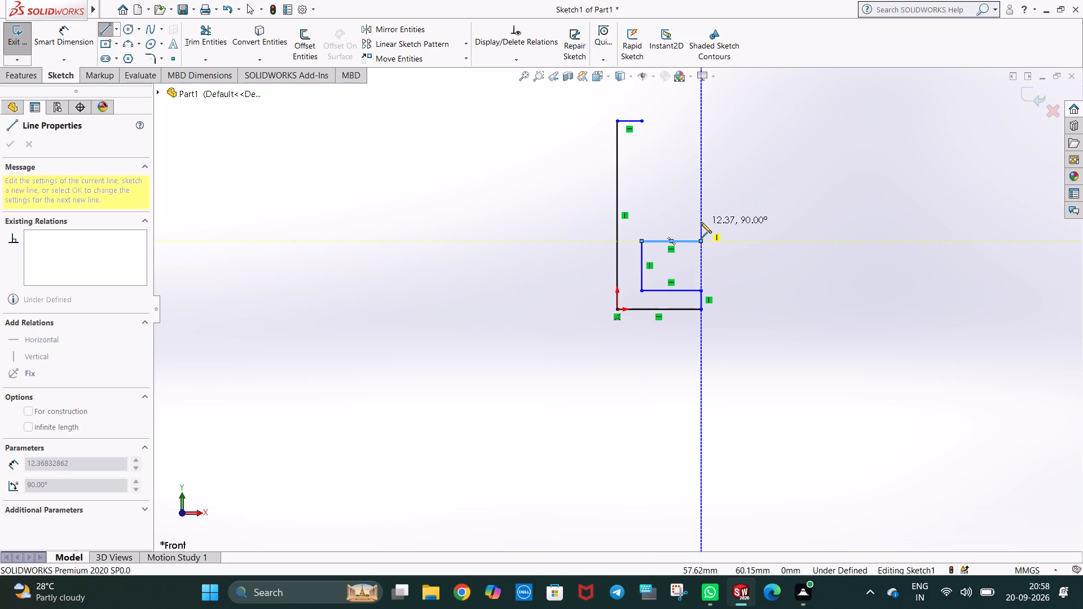
click(701, 220)
text(16)
key(BackSpace)
key(3)
key(Return)
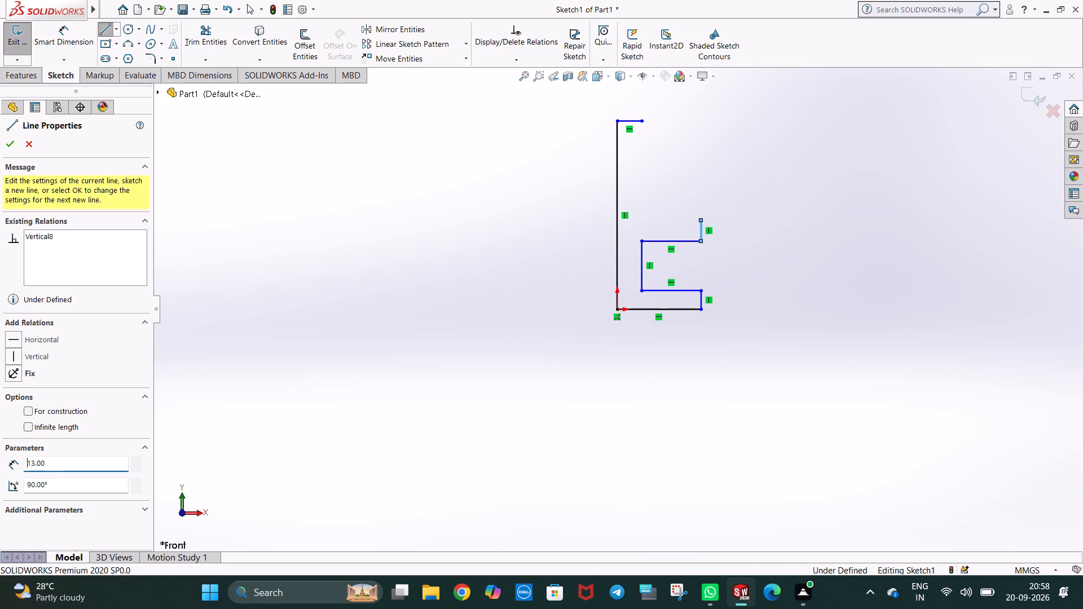
Close the profile with the upper arm's 41 mm top line and a 70 mm vertical line up to the 17 mm line's open end.
click(641, 221)
click(641, 119)
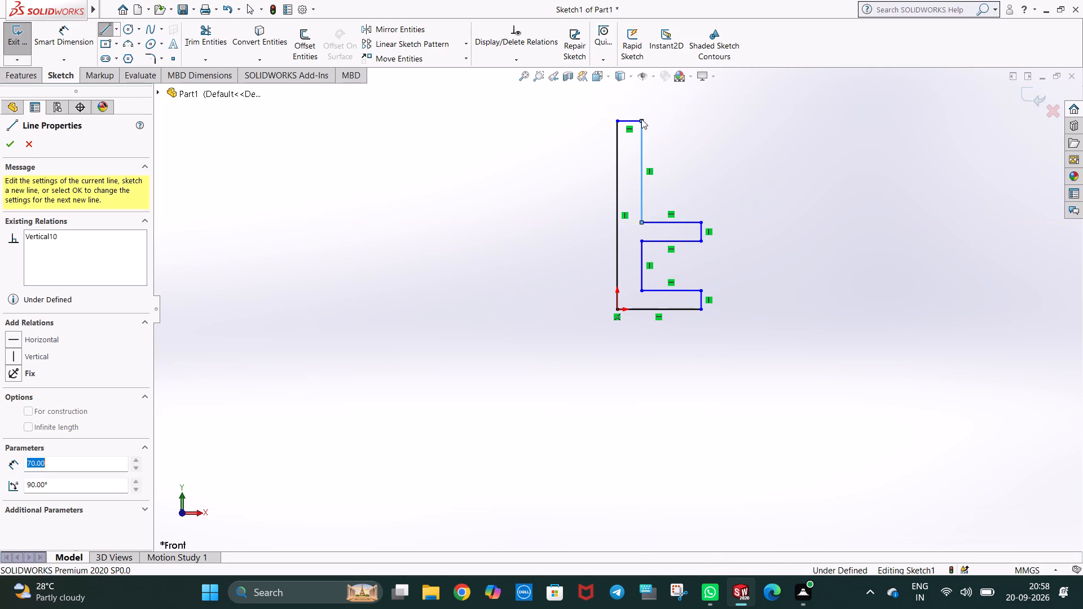
key(Escape)
key(Escape)
key(Escape)
Dimension the width of the upright's top edge and the full height of its outer vertical line from the origin.
scroll(765, 227, up, 1)
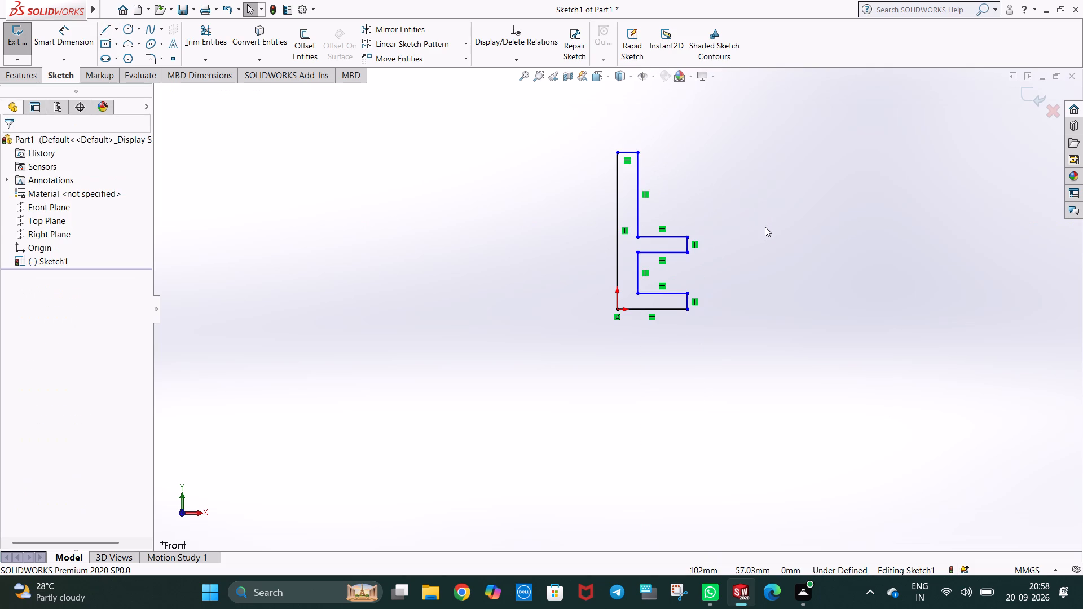
middle_drag(765, 227, 746, 254)
click(81, 39)
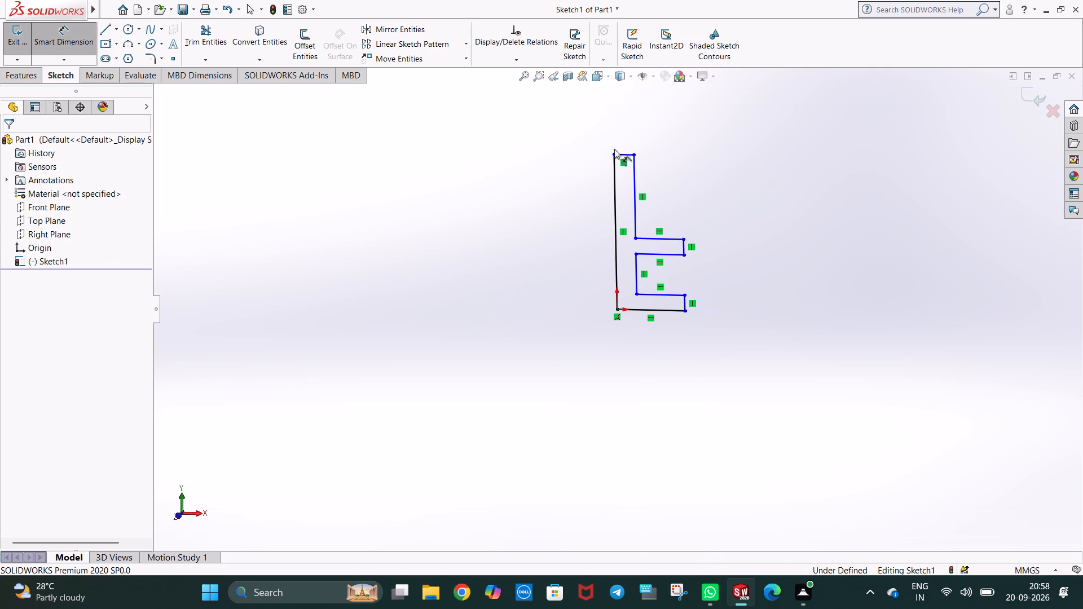
click(626, 156)
click(628, 139)
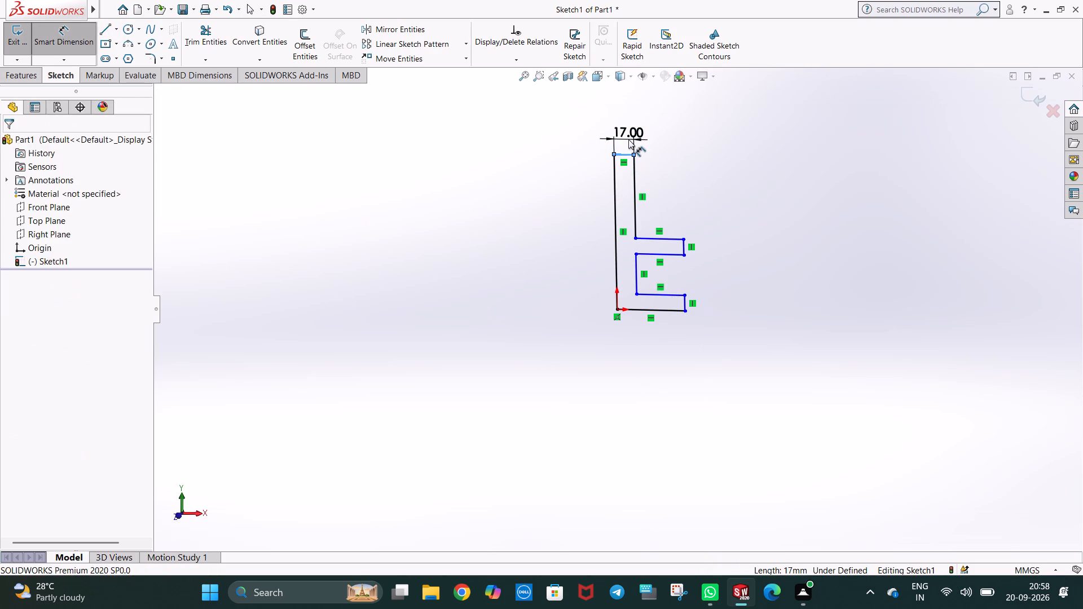
click(582, 127)
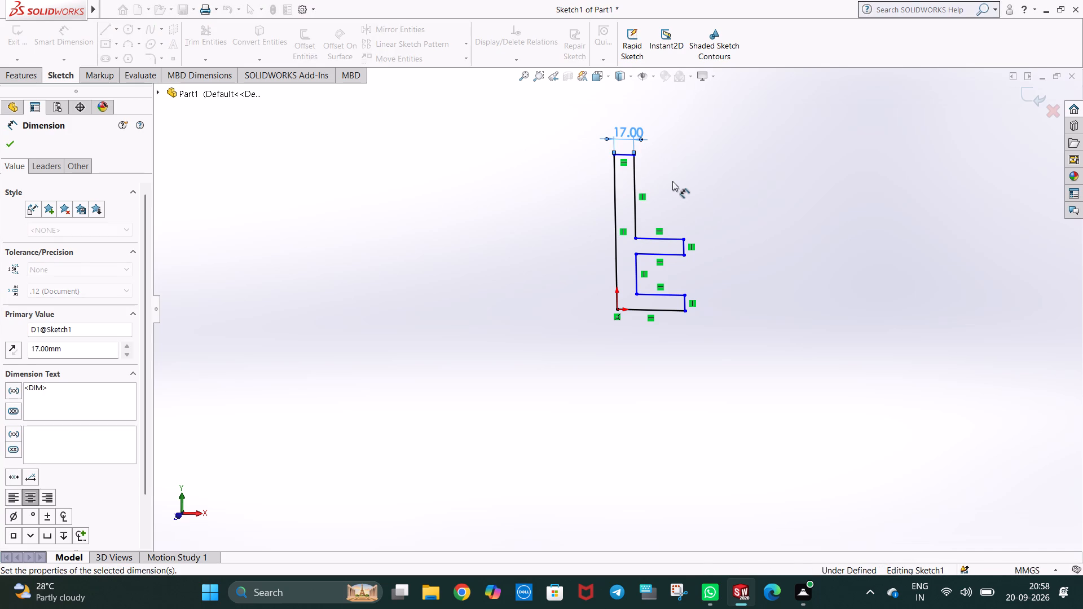
click(676, 179)
click(617, 200)
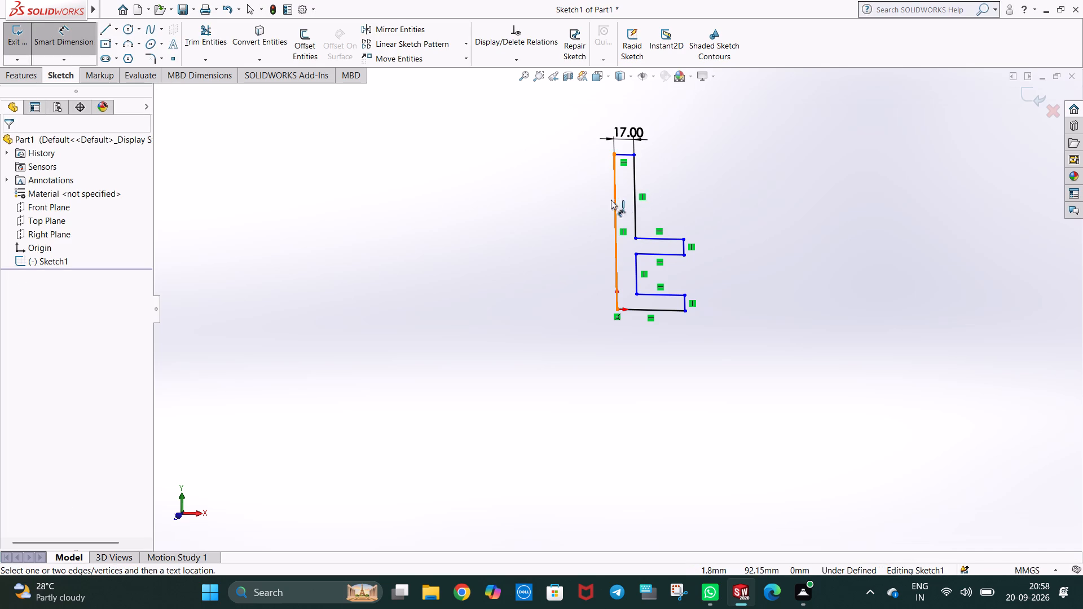
click(592, 216)
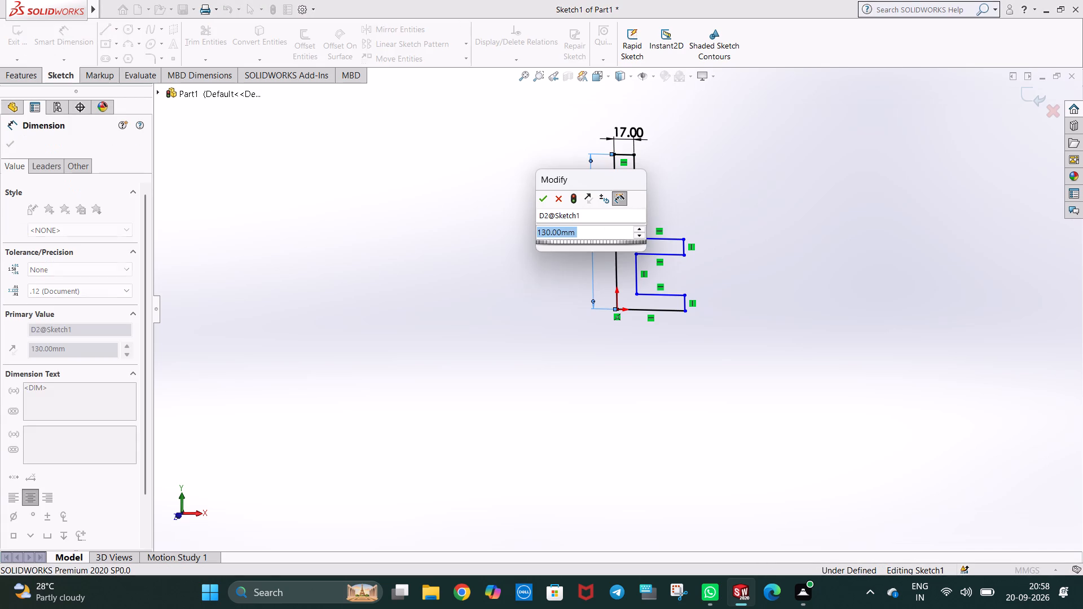
click(545, 198)
click(805, 167)
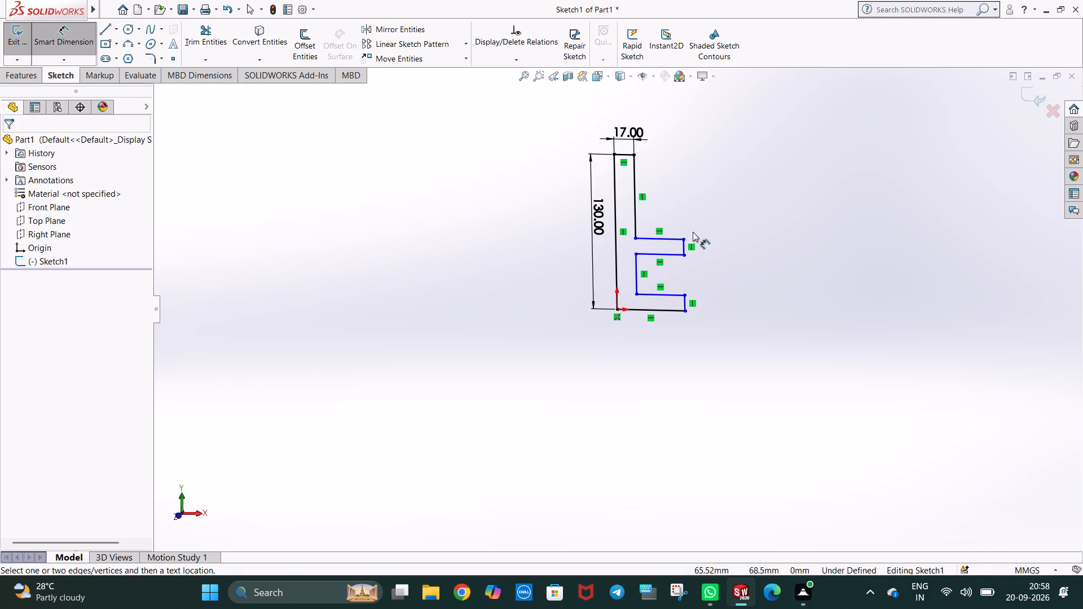
Dimension the vertical end lines of the upper and lower arms, and place both dimensions close beside the profile.
click(684, 248)
click(730, 214)
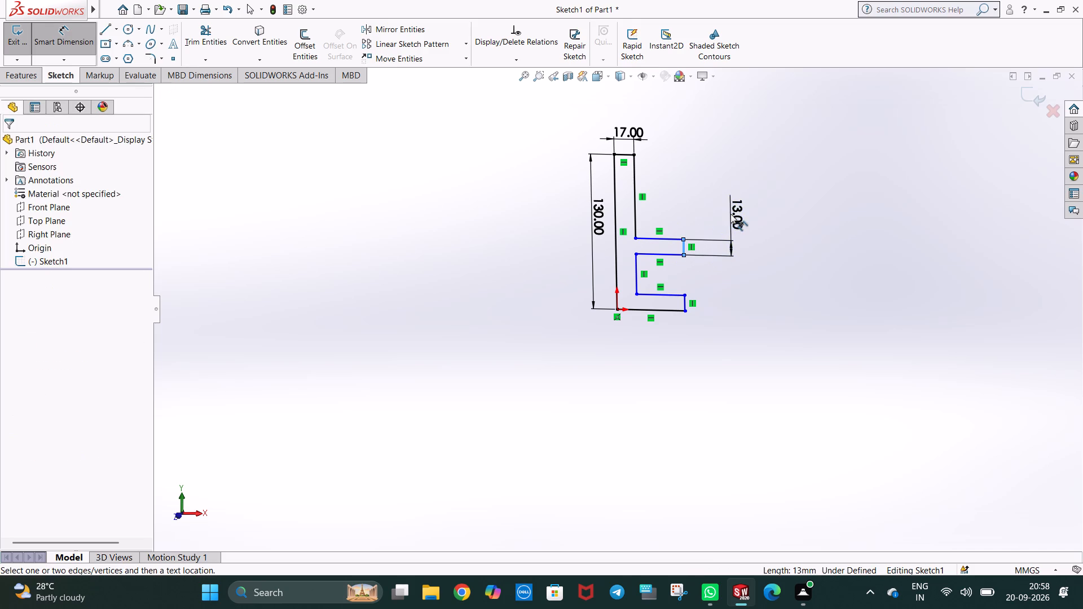
click(684, 200)
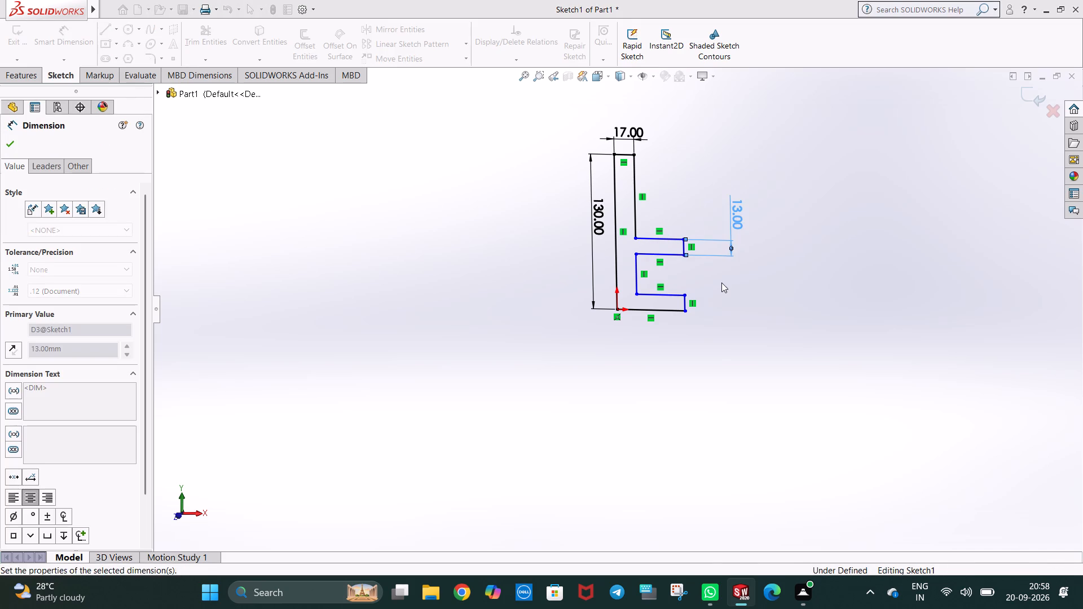
click(722, 286)
click(685, 302)
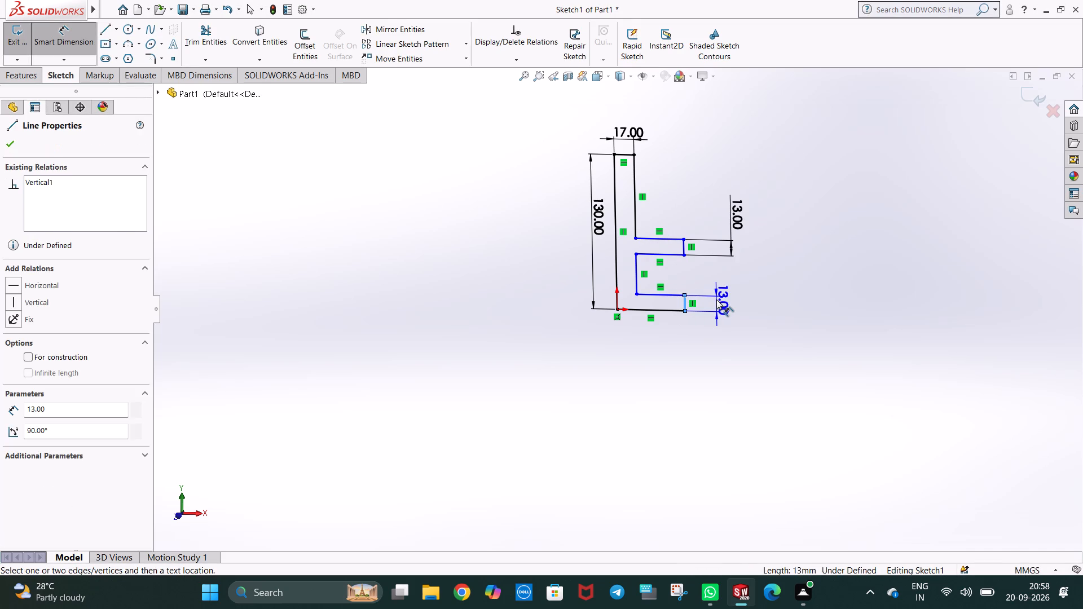
click(716, 299)
click(664, 283)
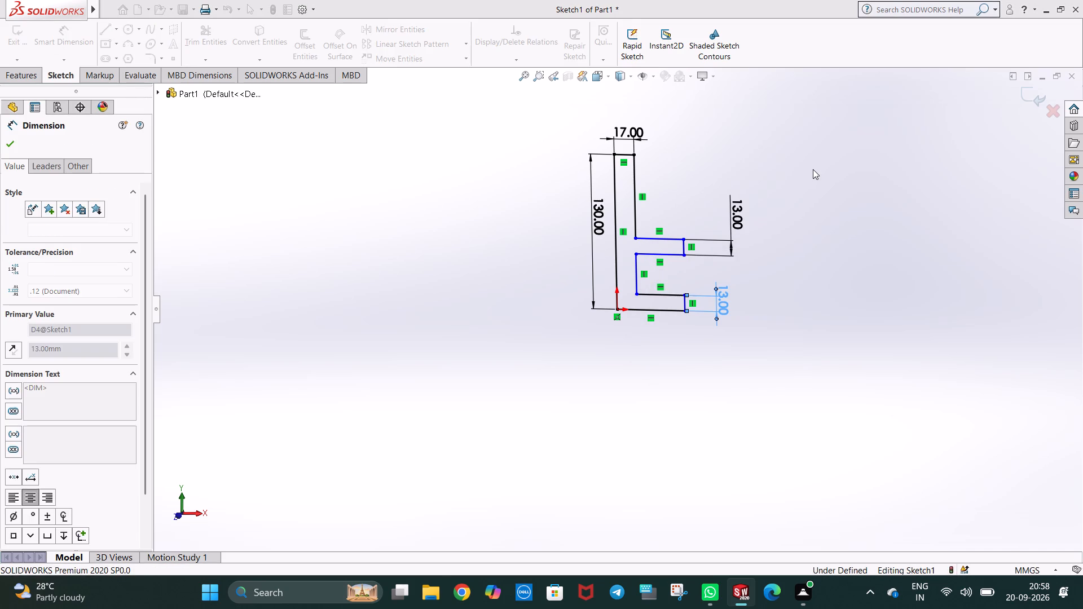
click(813, 169)
drag(738, 212, 719, 217)
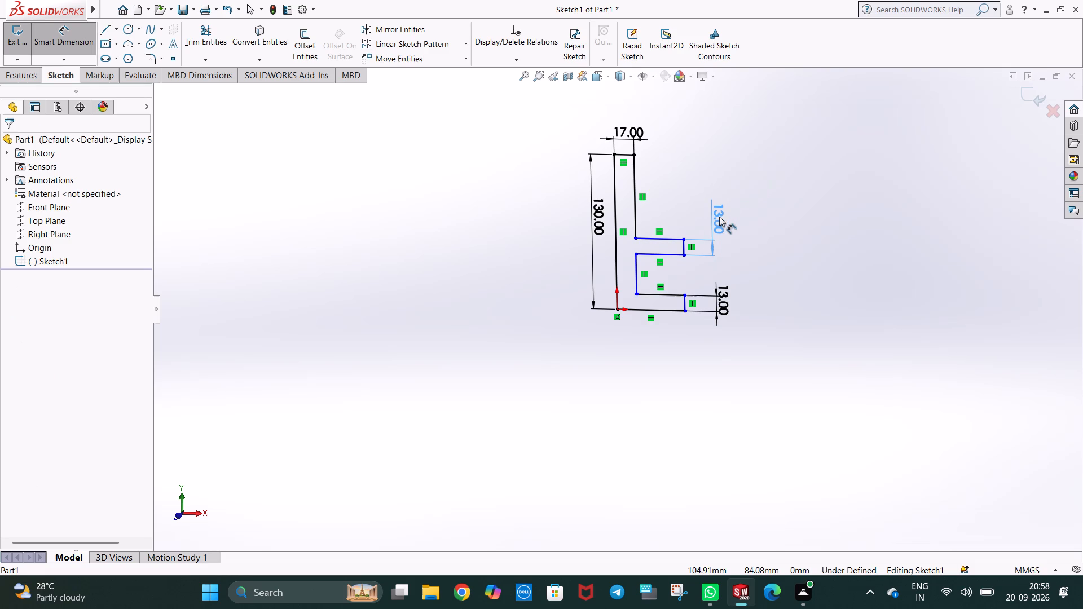
drag(719, 217, 718, 217)
click(781, 206)
drag(723, 294, 712, 298)
click(804, 219)
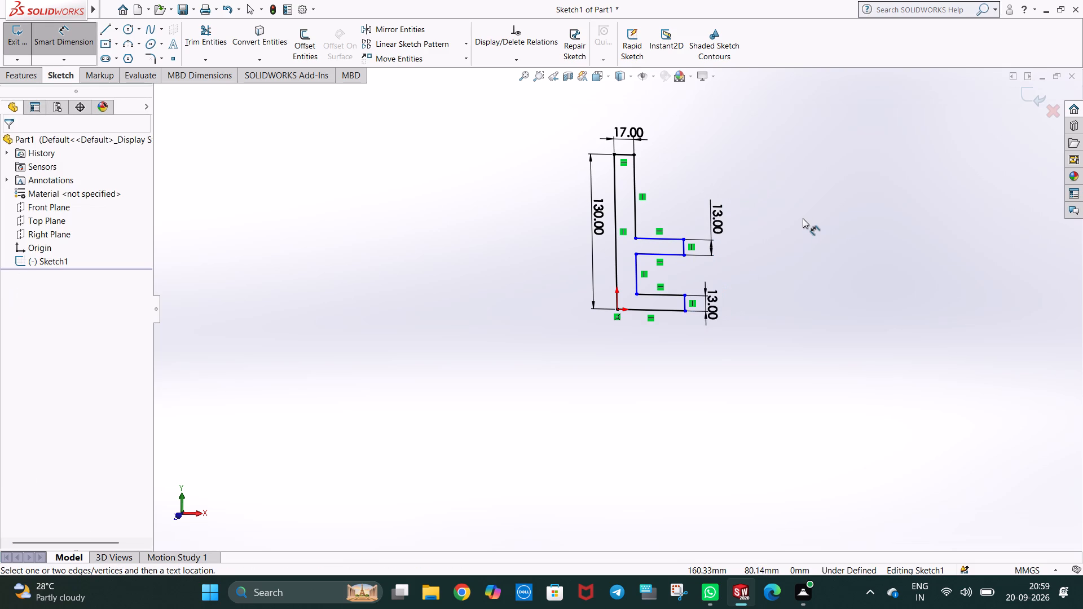
Dimension the inner vertical line between the two arms, and move the lower arm's thickness dimension clear below it.
click(633, 283)
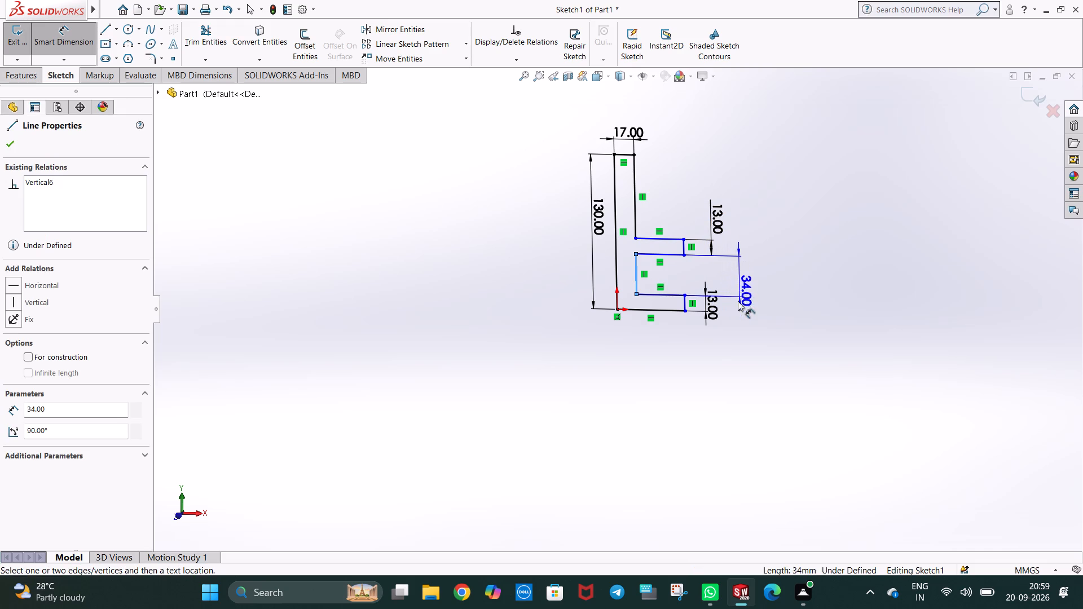
click(737, 316)
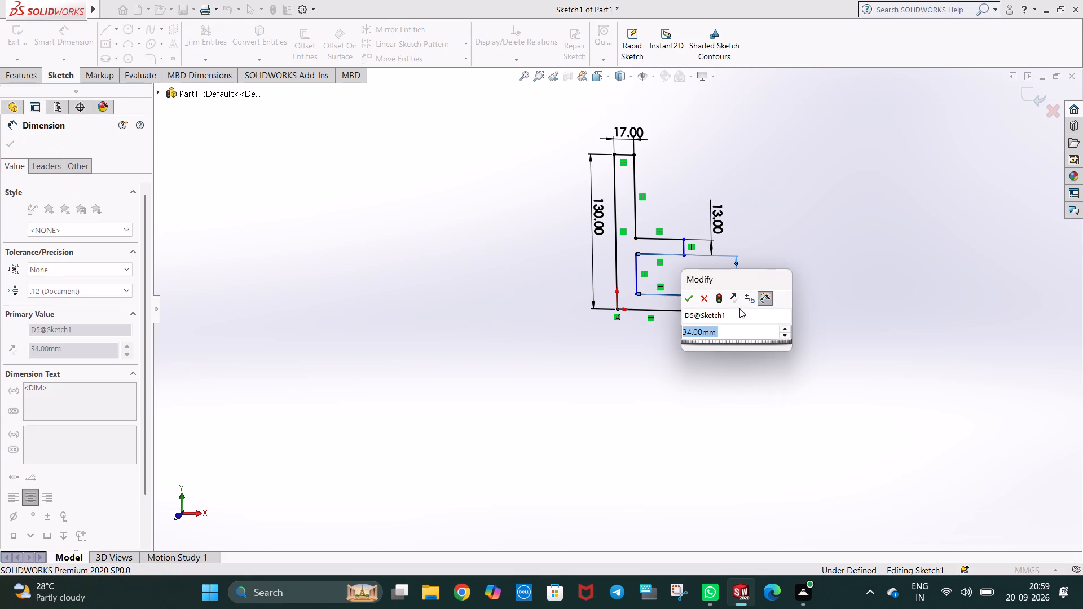
click(684, 297)
click(809, 216)
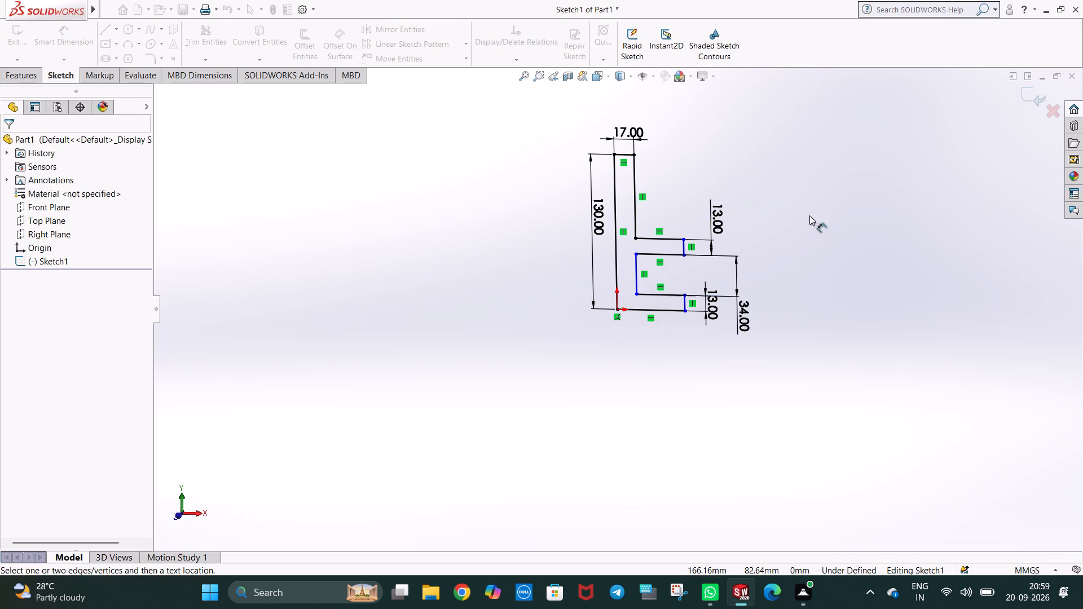
drag(710, 310, 712, 333)
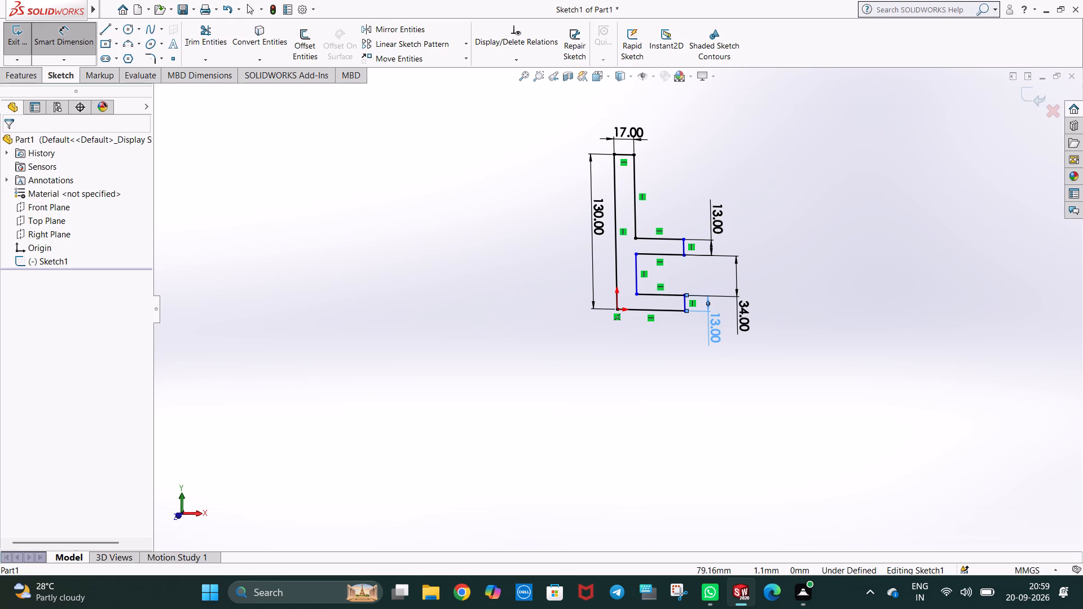
click(805, 186)
click(638, 275)
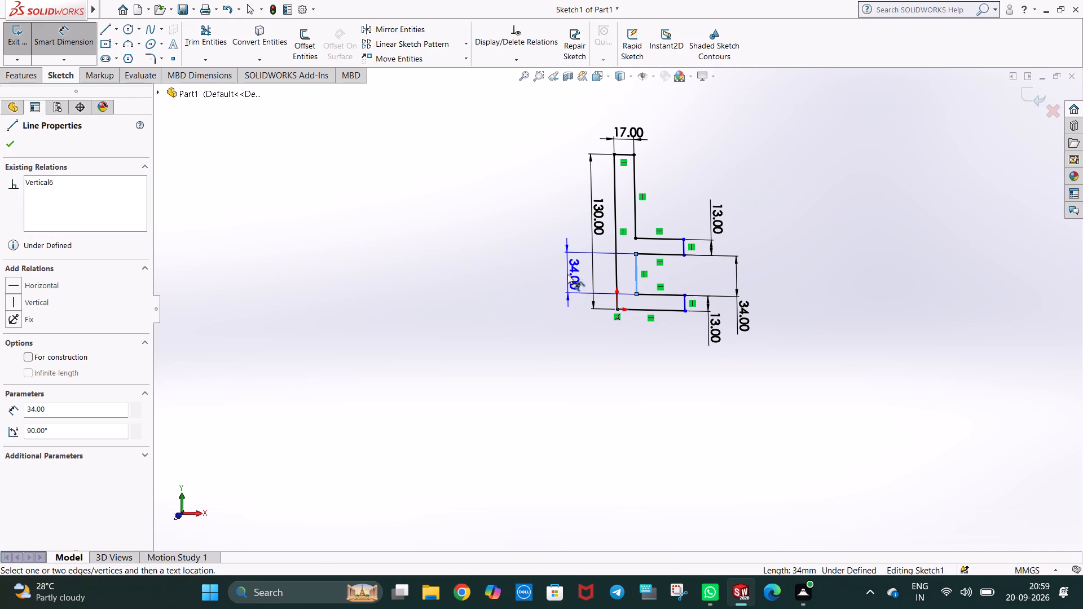
key(Escape)
Dimension the length of the profile's bottom edge and of the upper arm's top line.
click(665, 311)
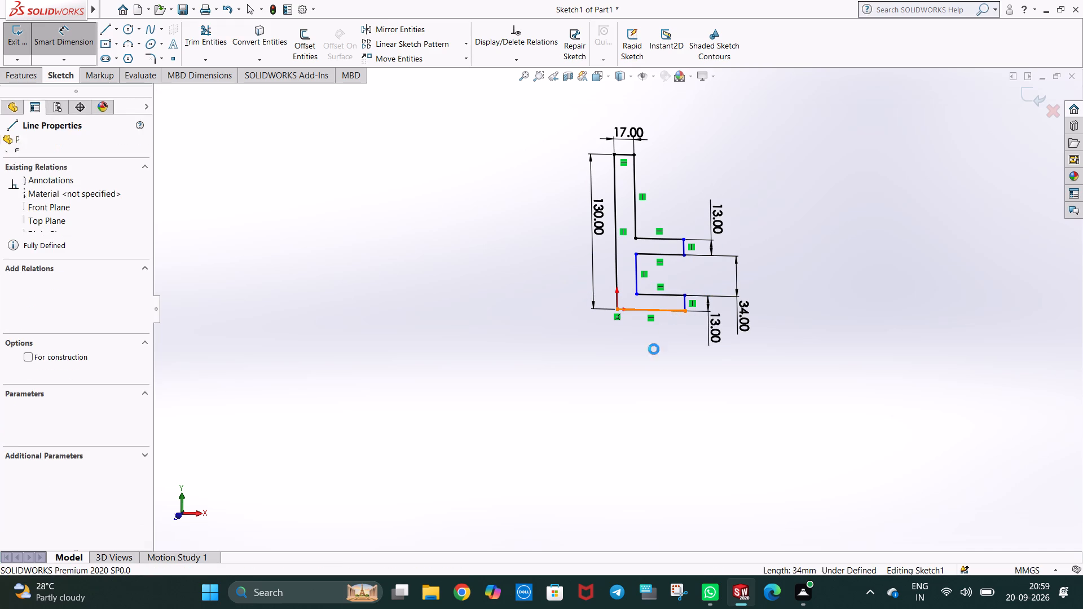
click(653, 351)
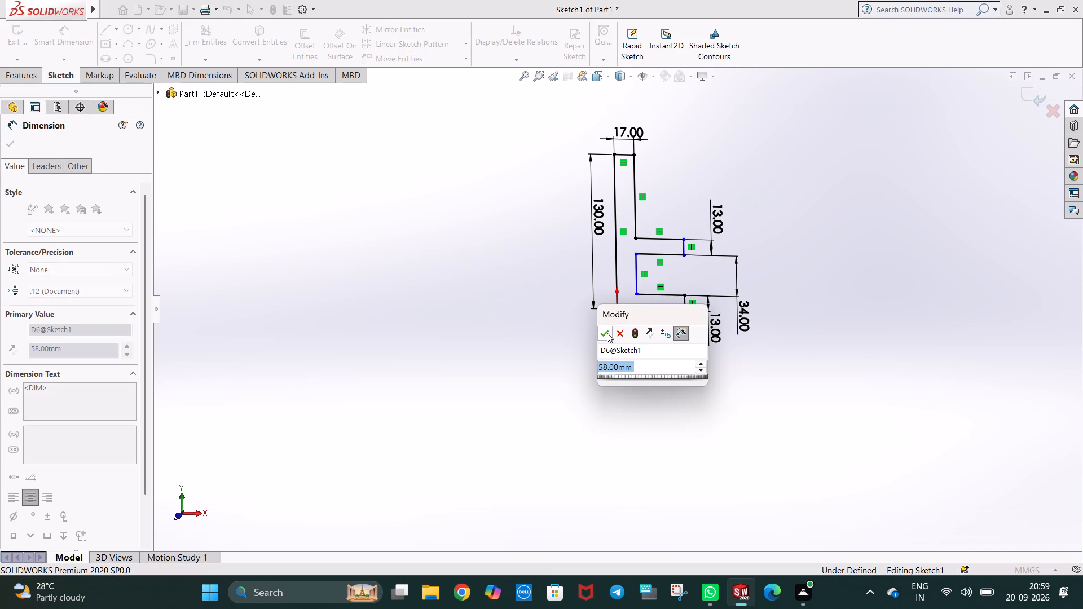
click(607, 333)
click(790, 235)
scroll(712, 273, down, 1)
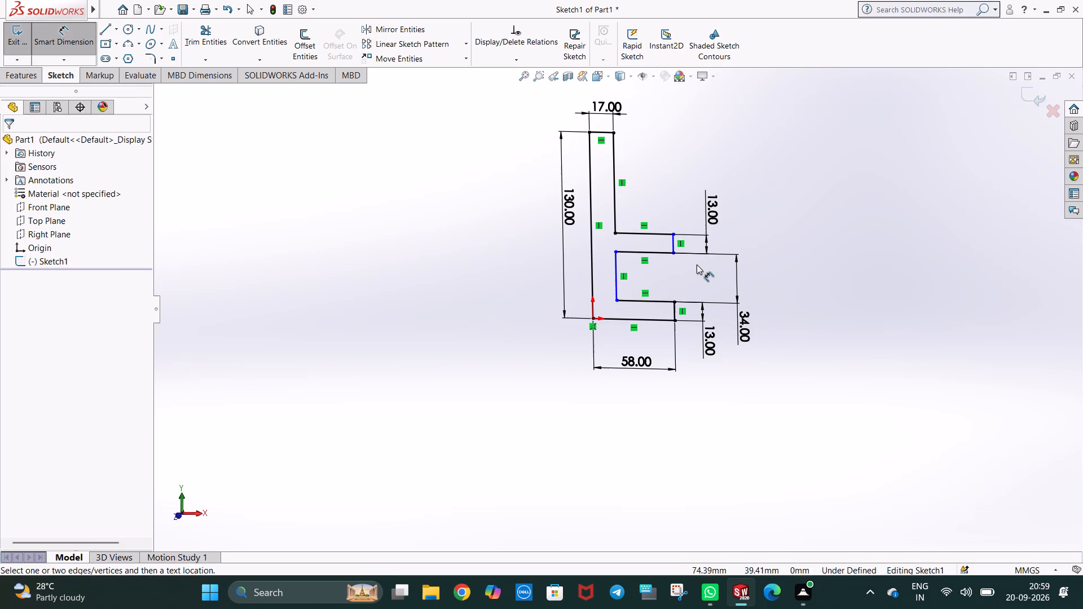
click(639, 233)
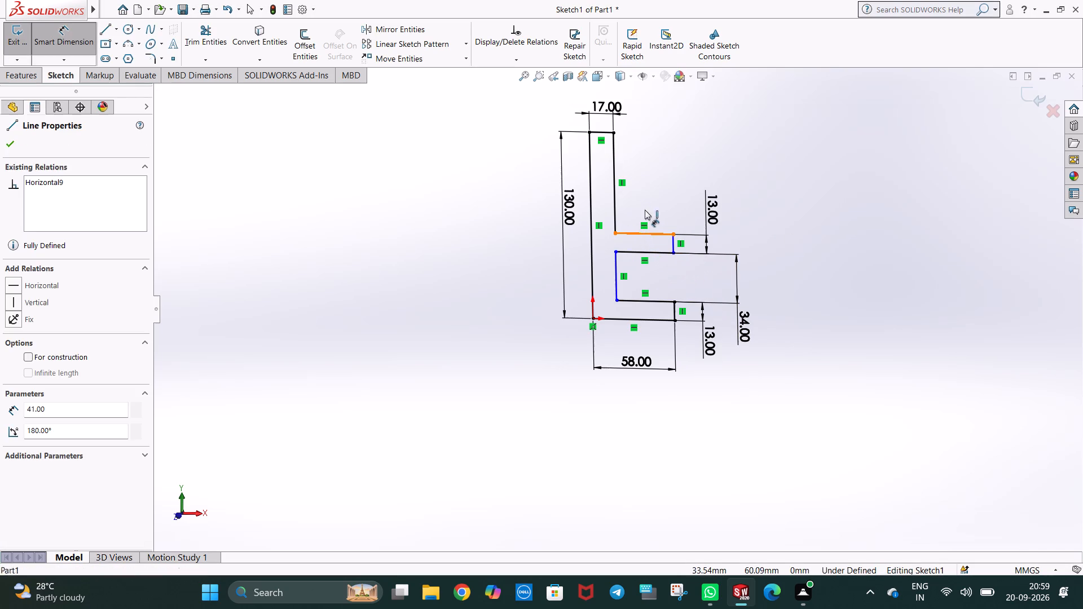
click(645, 205)
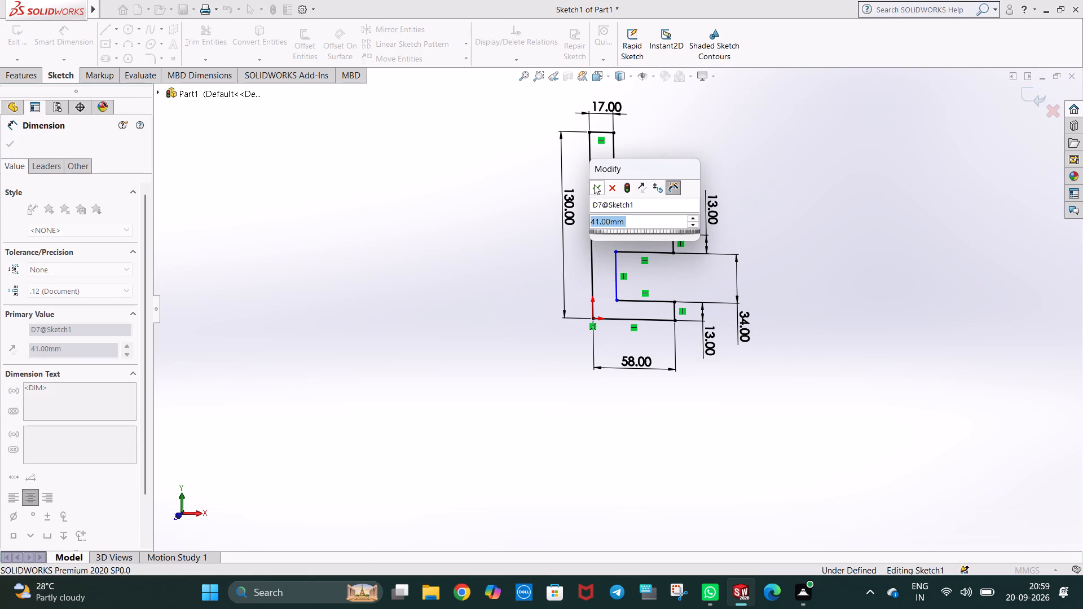
click(594, 184)
click(827, 192)
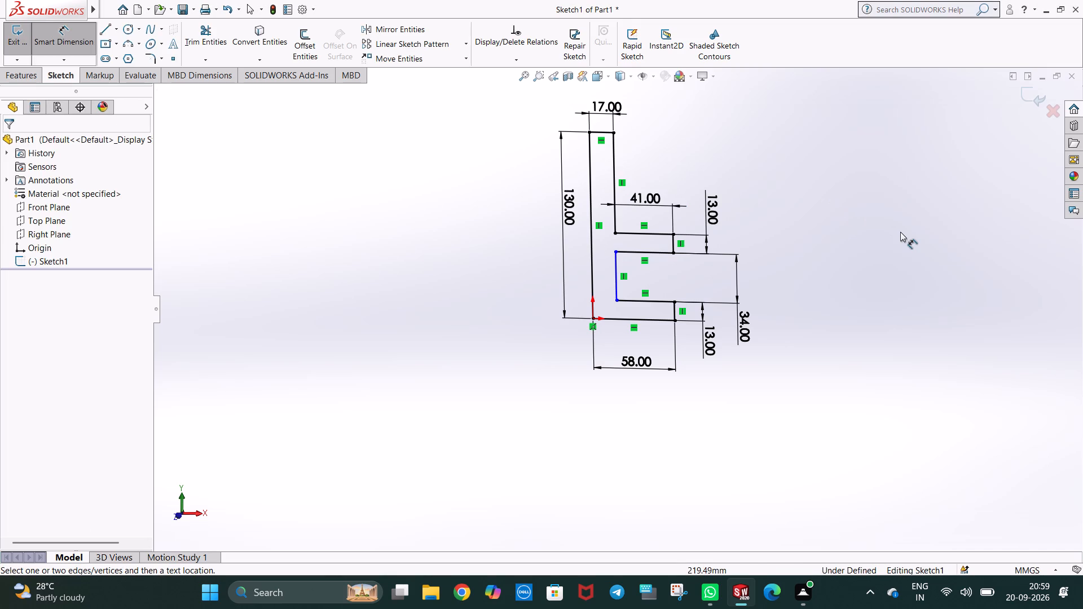
Dimension the horizontal distance from the upright's outer vertical line to the inner vertical line between the arms.
click(592, 276)
click(615, 268)
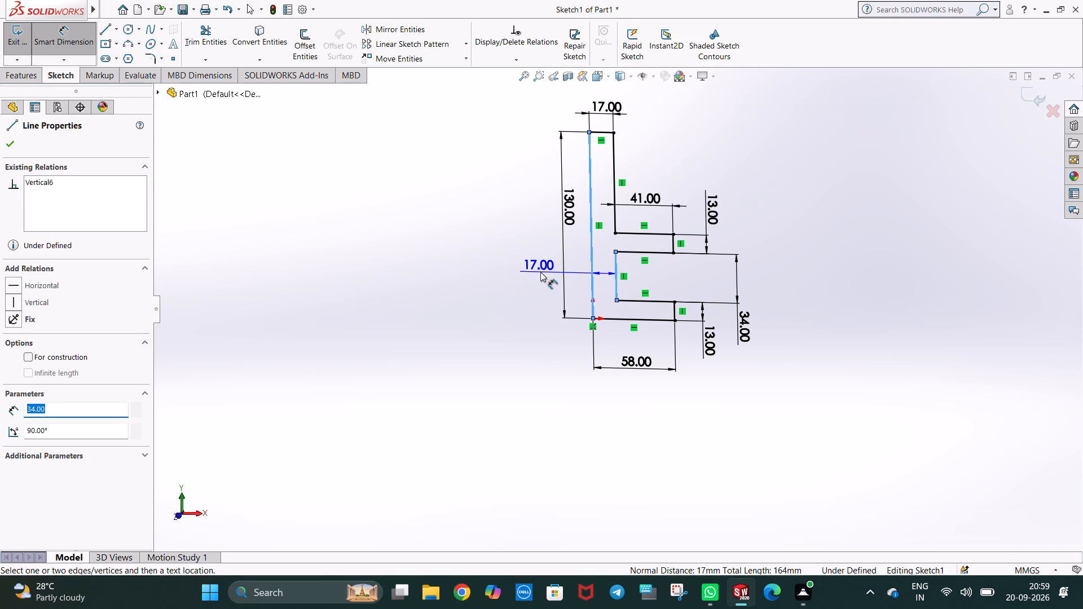
click(541, 272)
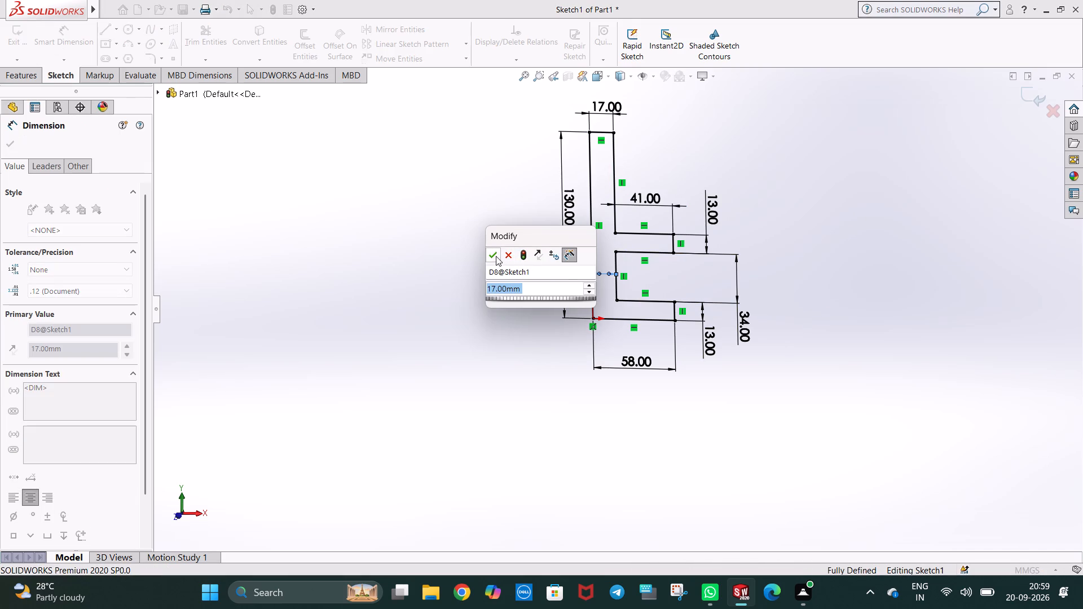
click(493, 257)
click(764, 243)
Extrude the bracket profile as a solid boss, Mid Plane, with a depth of 80 mm.
scroll(768, 236, up, 2)
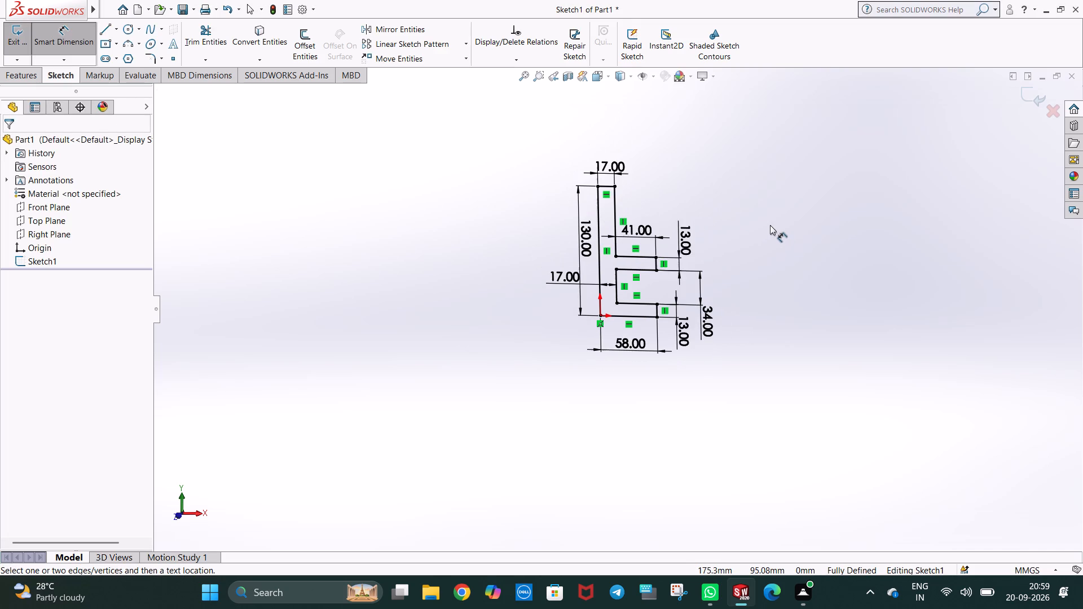
middle_drag(770, 225, 765, 232)
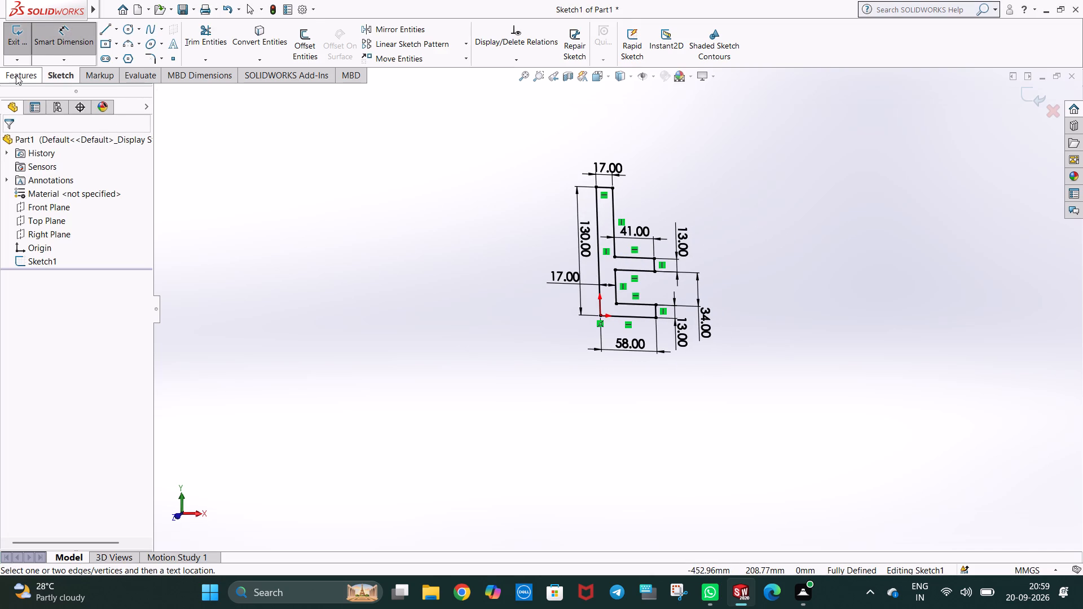
click(16, 75)
click(32, 47)
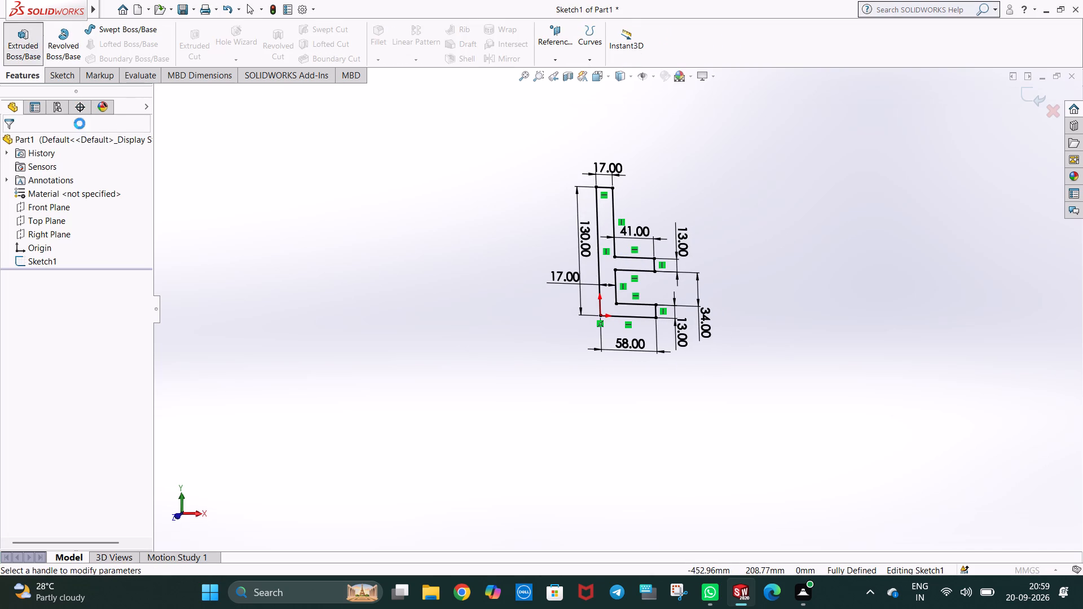
click(61, 220)
click(69, 277)
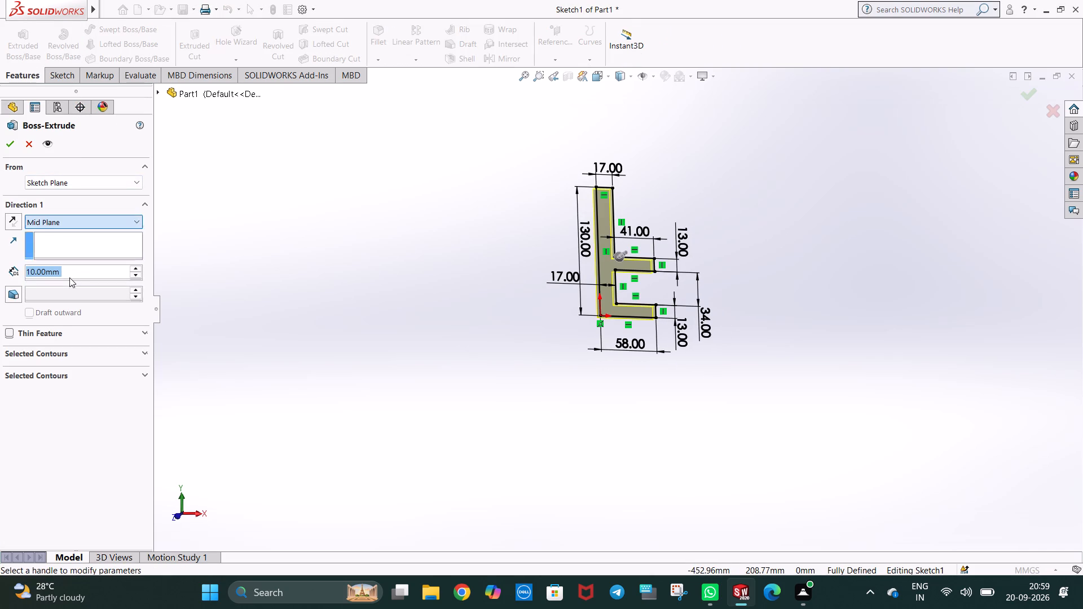
middle_drag(390, 132, 361, 172)
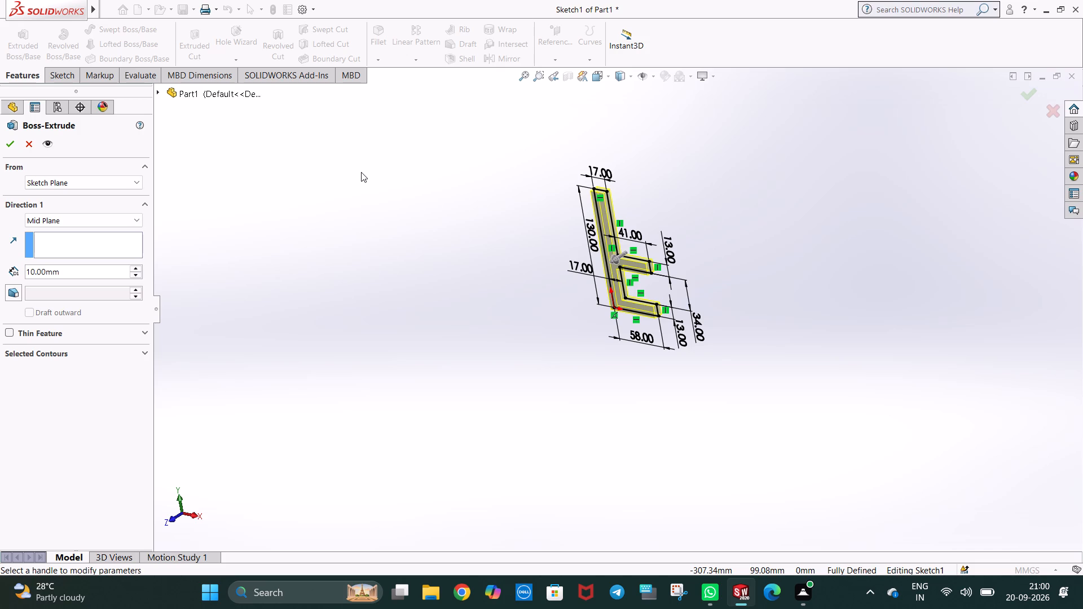
click(29, 272)
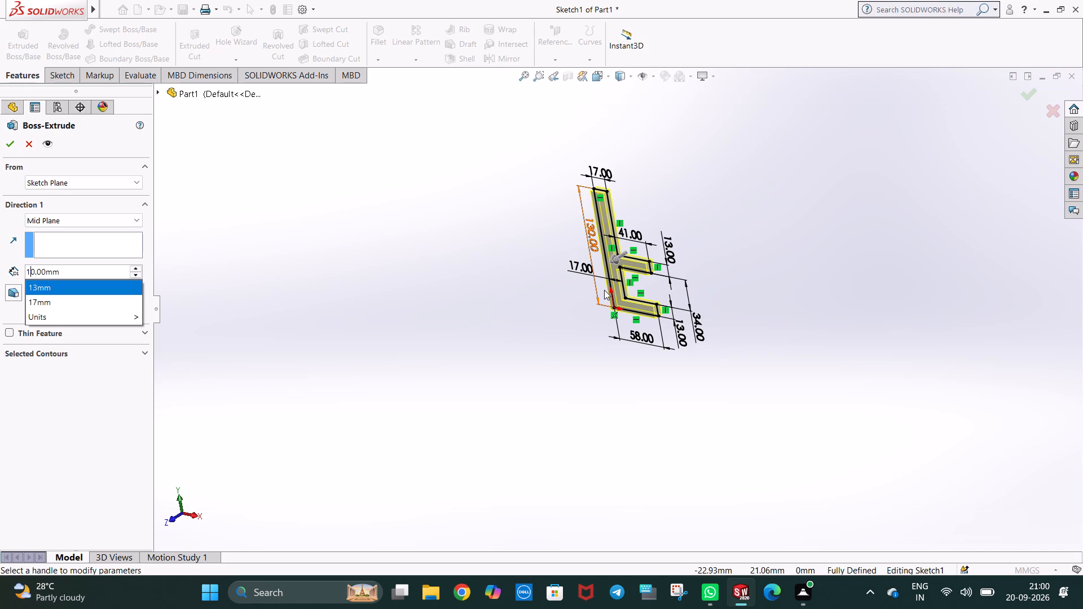
key(BackSpace)
key(8)
key(Return)
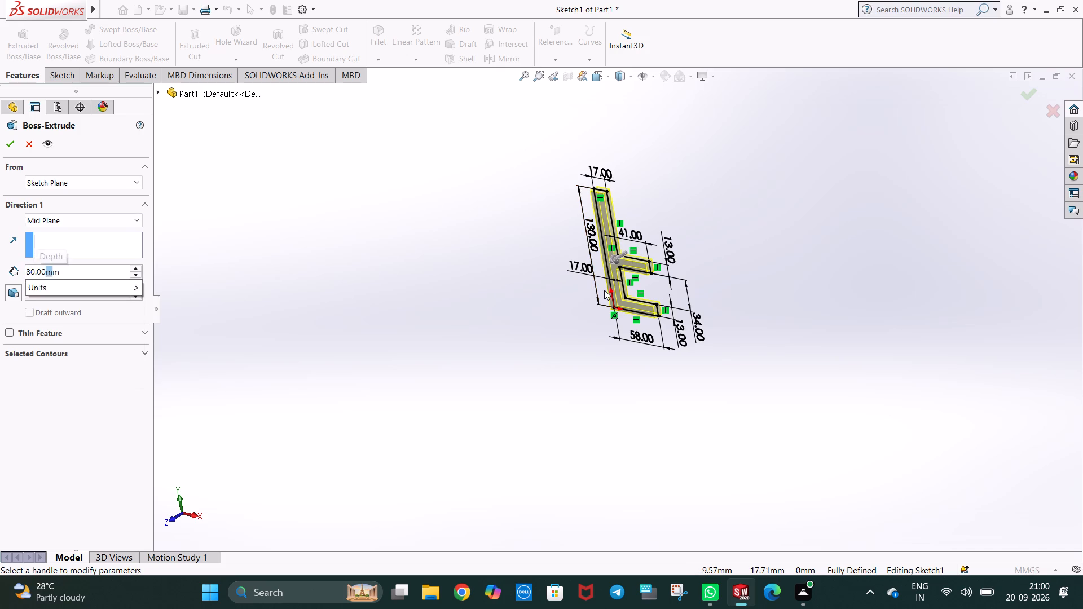
click(12, 147)
Start a sketch on the upright's face above the upper arm and view it straight on.
scroll(452, 218, down, 2)
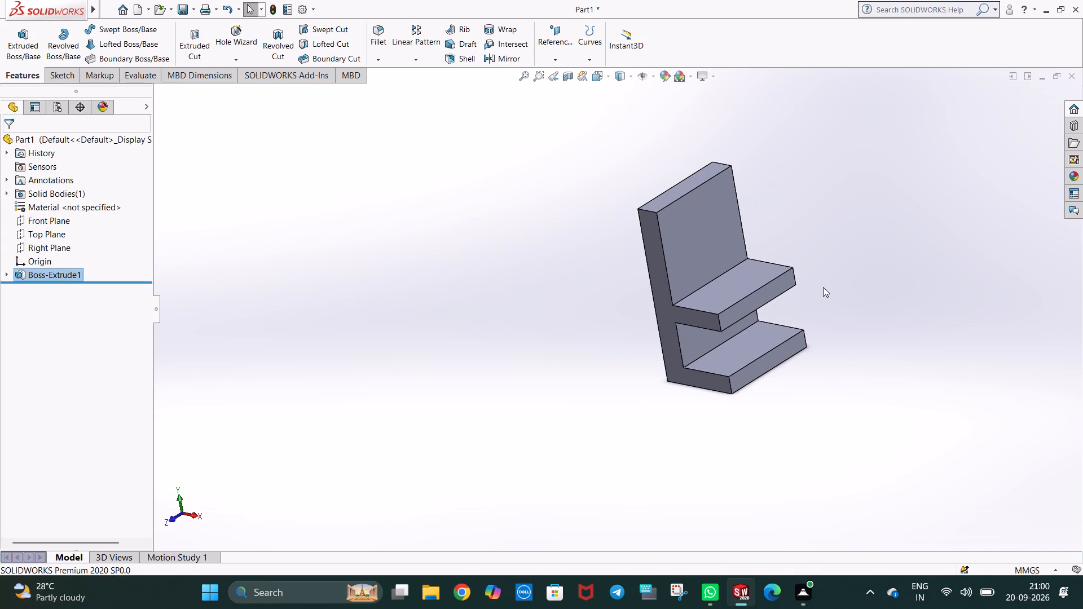
scroll(823, 287, down, 1)
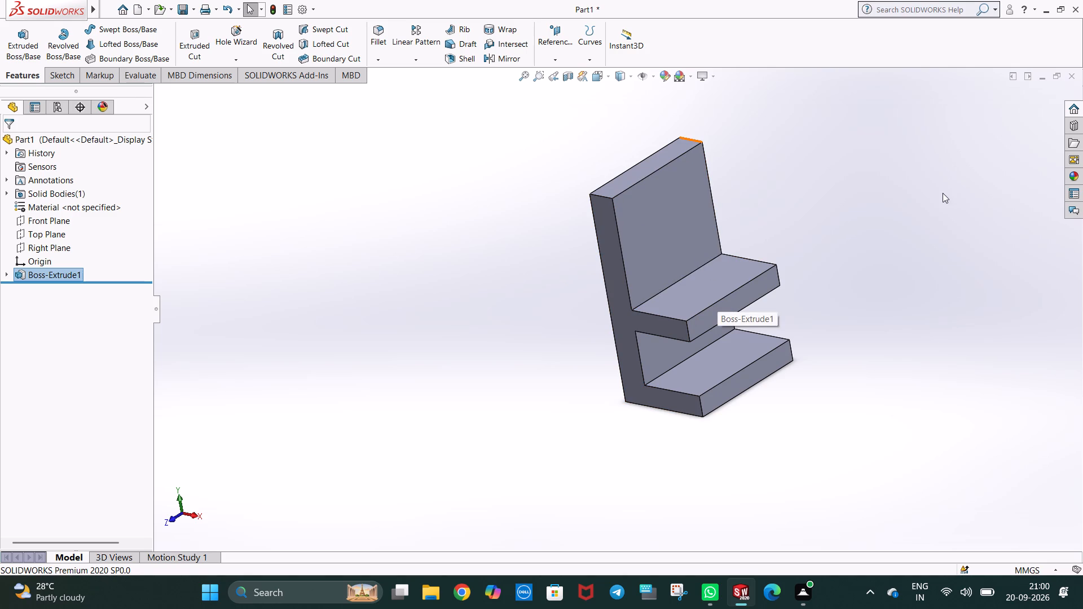
click(664, 236)
right_click(664, 236)
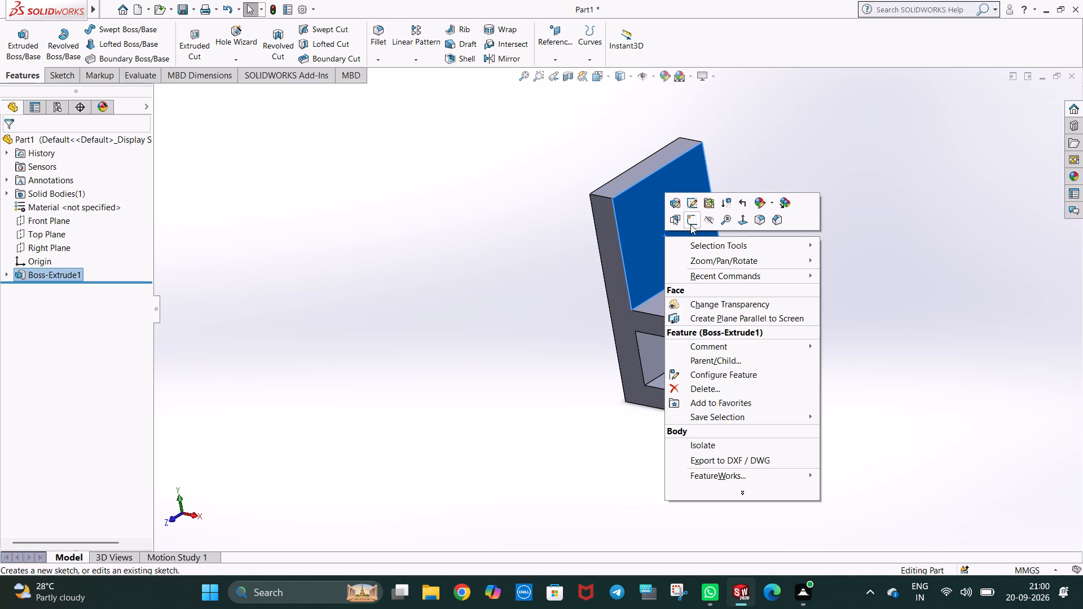
click(690, 224)
key(ctrl+8)
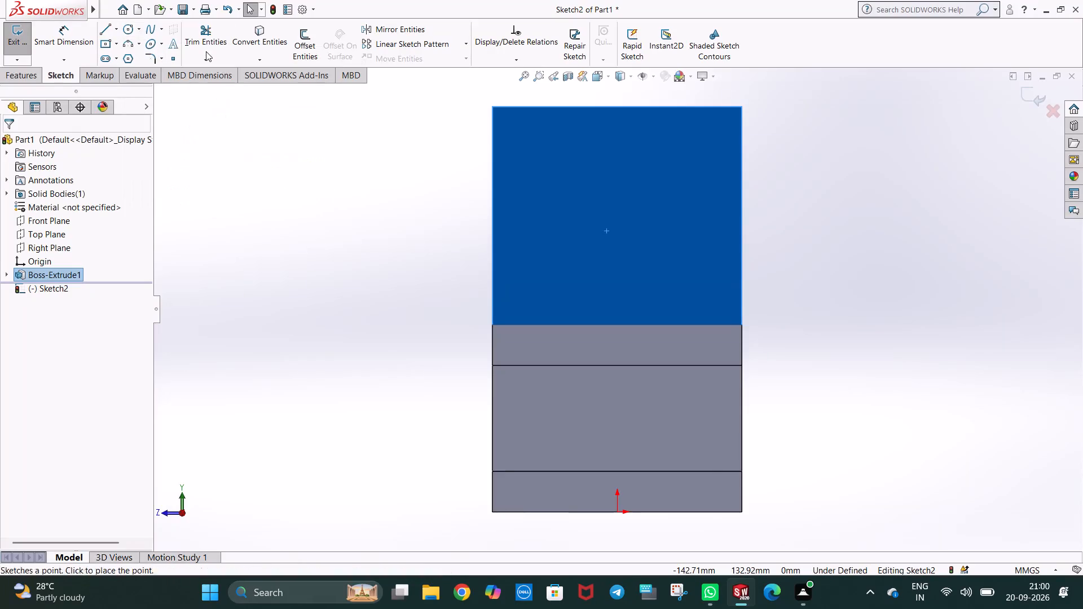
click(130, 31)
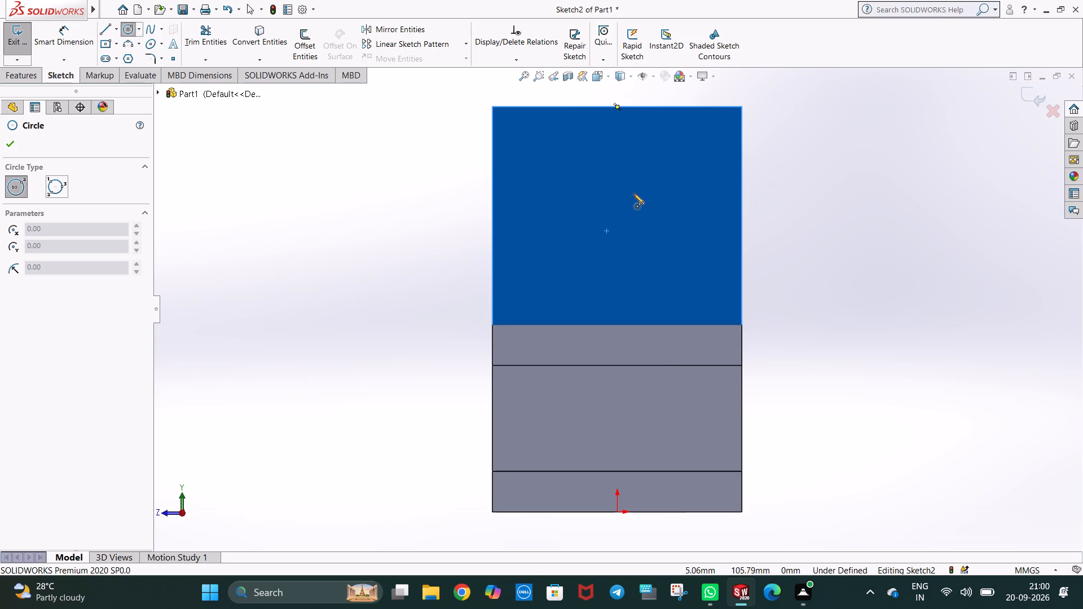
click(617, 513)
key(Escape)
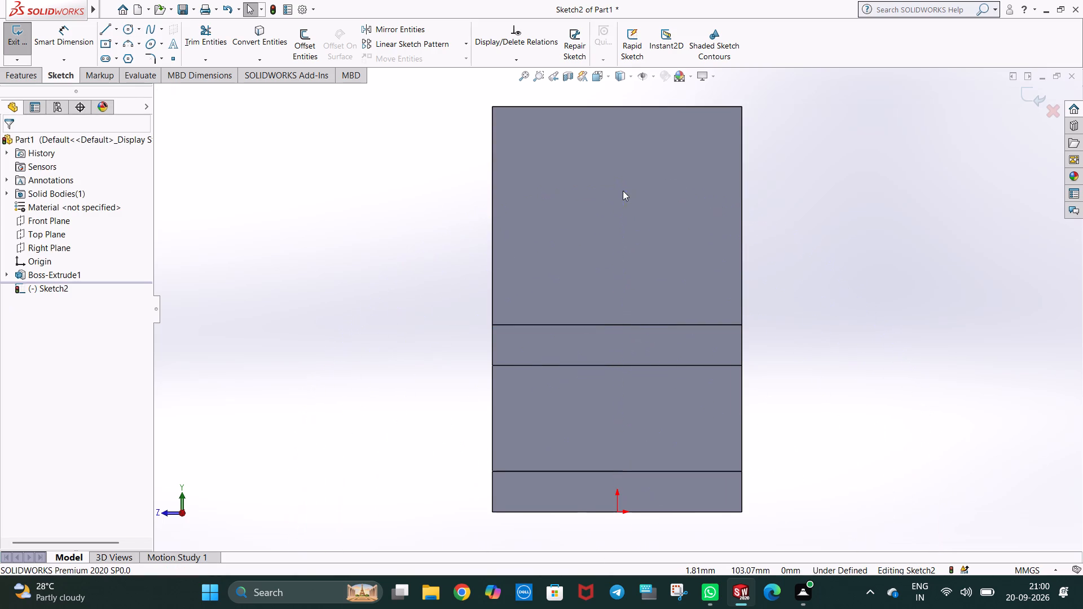
Draw a vertical construction centerline from the origin up the bracket's face, 100.5 mm long.
click(112, 32)
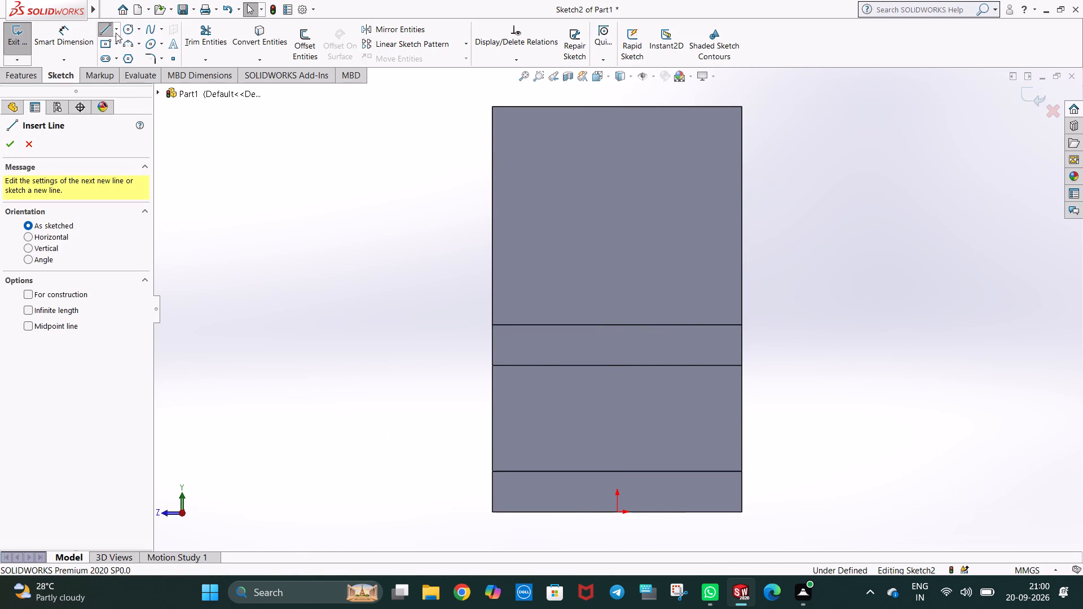
click(116, 33)
click(133, 54)
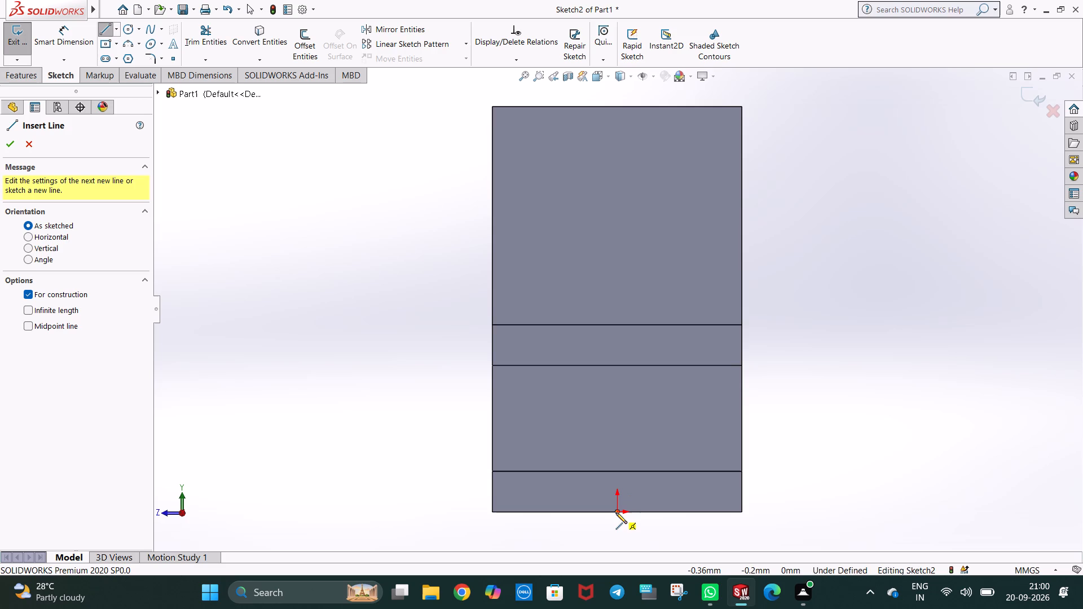
click(616, 513)
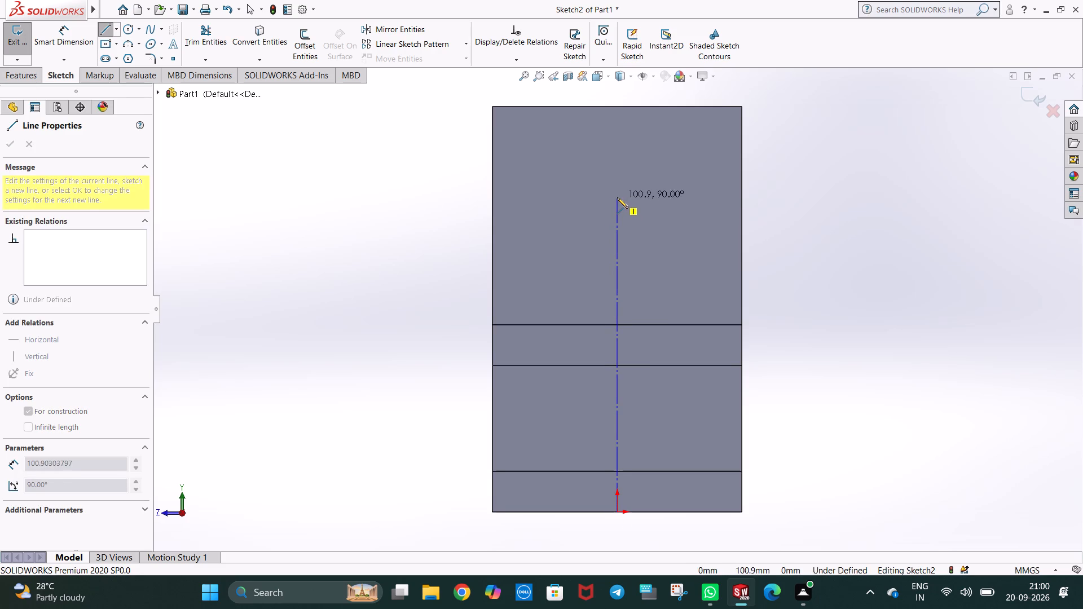
click(617, 195)
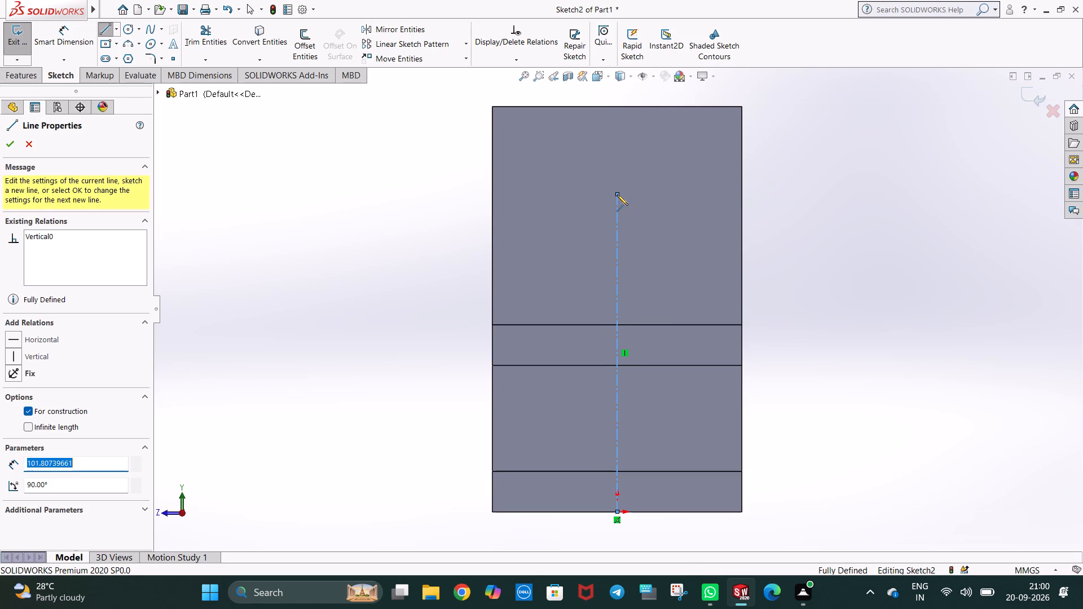
text(100.5)
key(Return)
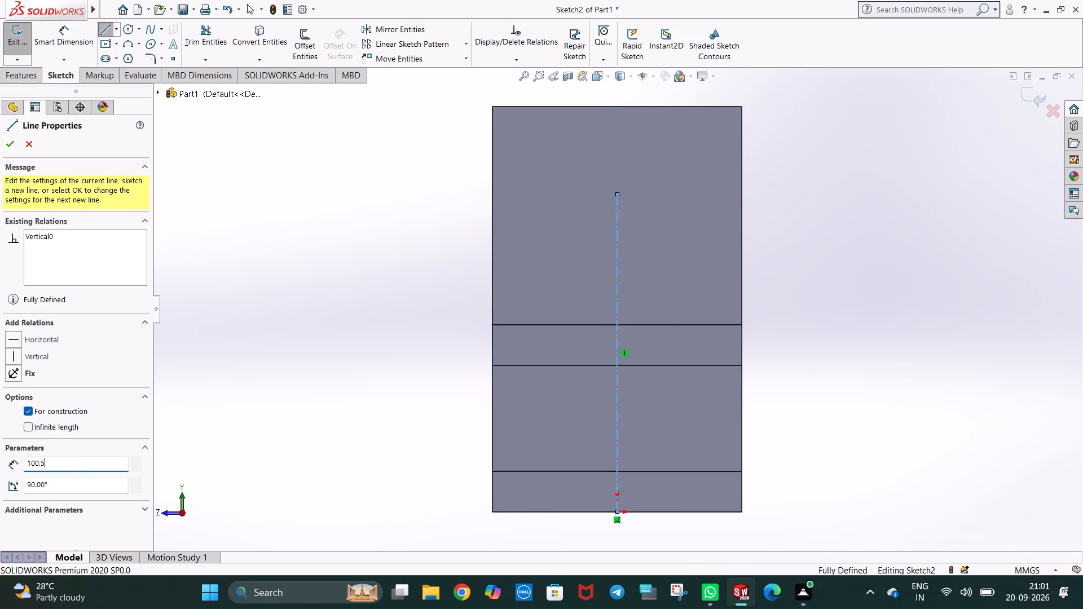
key(Escape)
key(Escape)
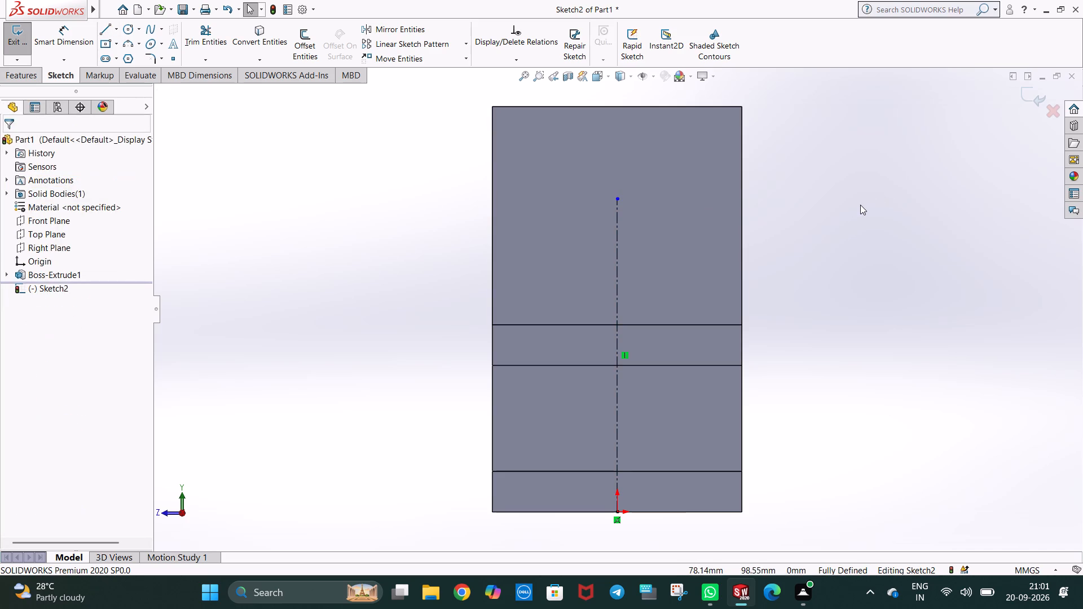
click(860, 205)
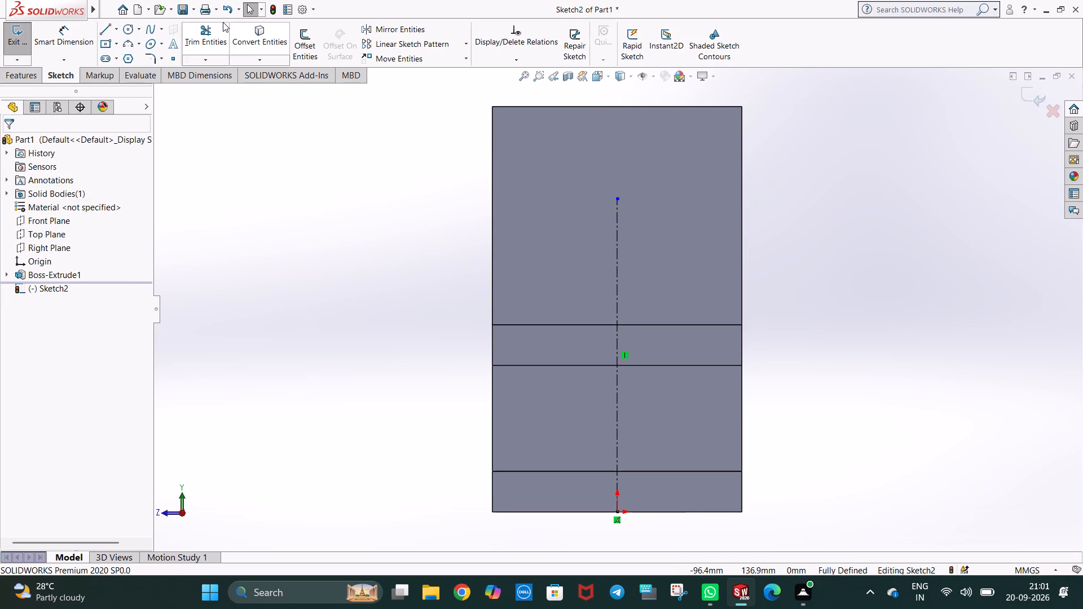
Sketch a circle of radius 30 mm centred on the centerline's upper endpoint.
click(129, 33)
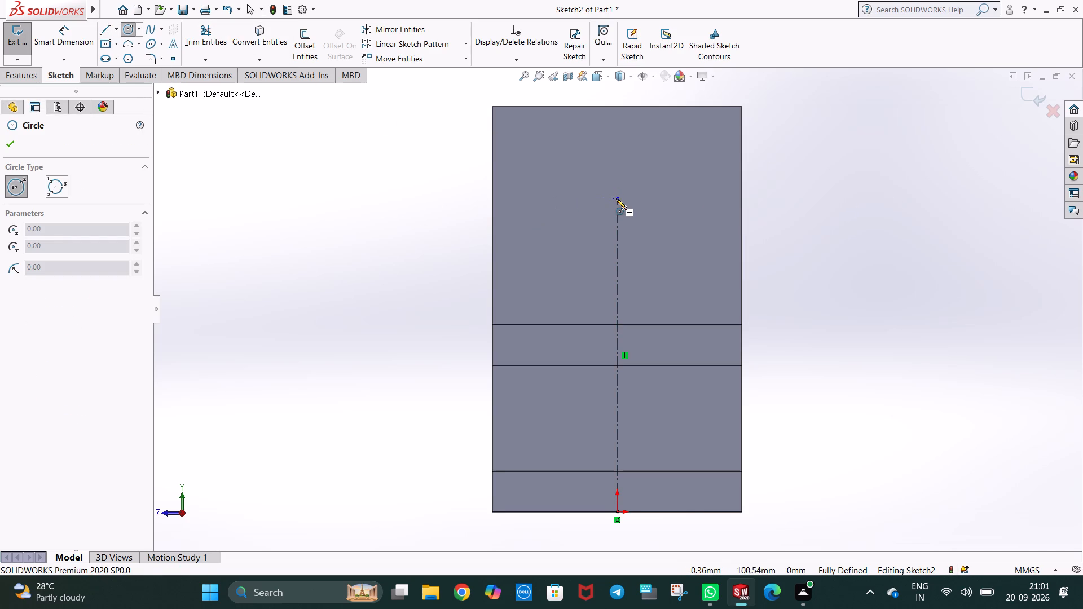
click(616, 198)
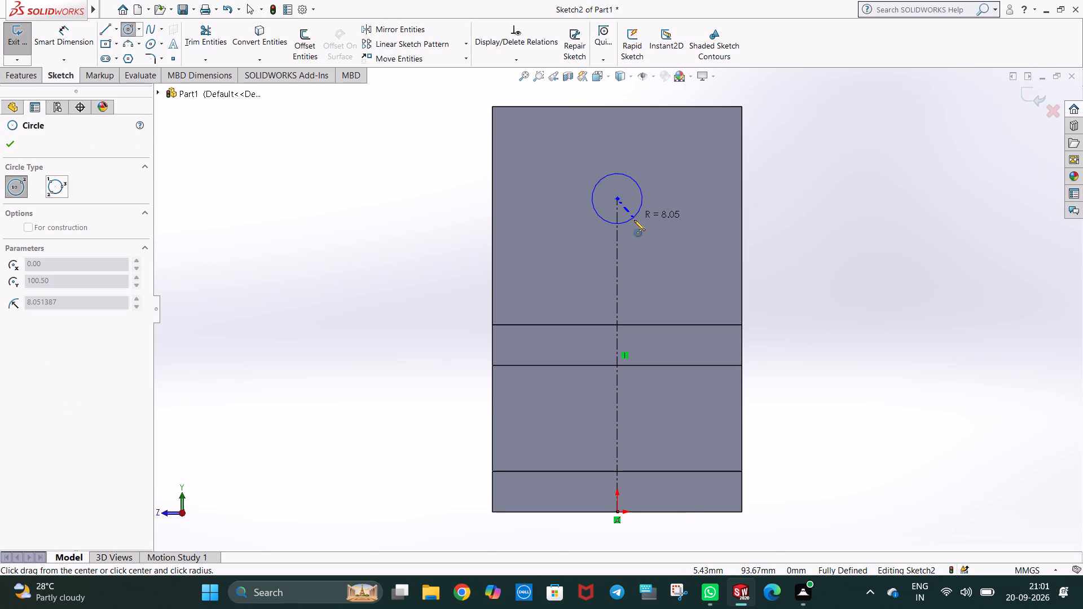
click(680, 264)
text(30)
key(Return)
key(Escape)
key(Escape)
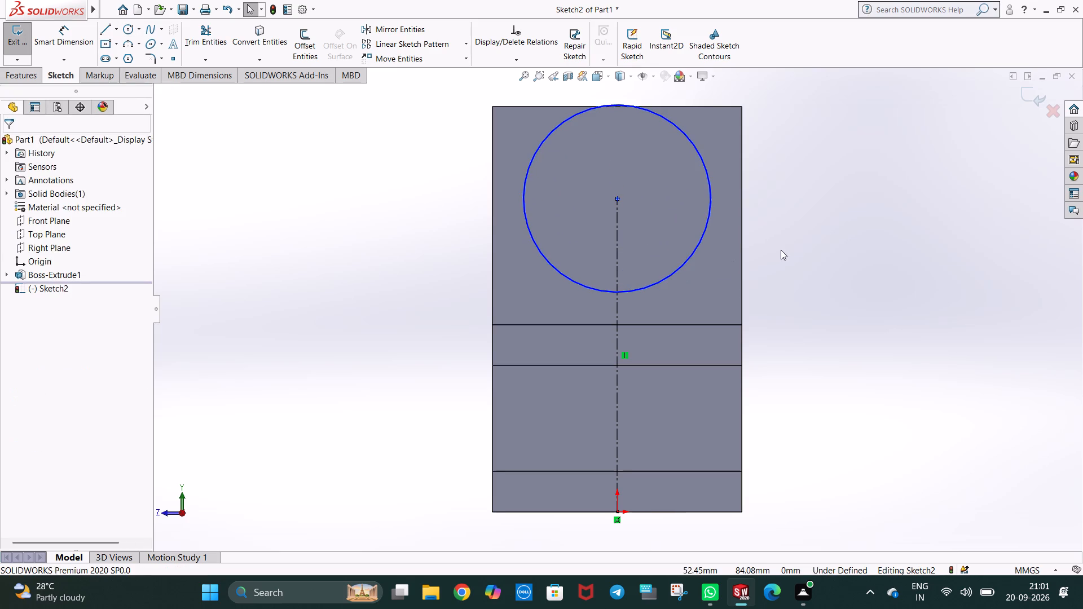
click(781, 250)
Examine the sketched circle's placement on the upright from angled and straight-on views, and check its properties.
middle_drag(620, 174, 624, 253)
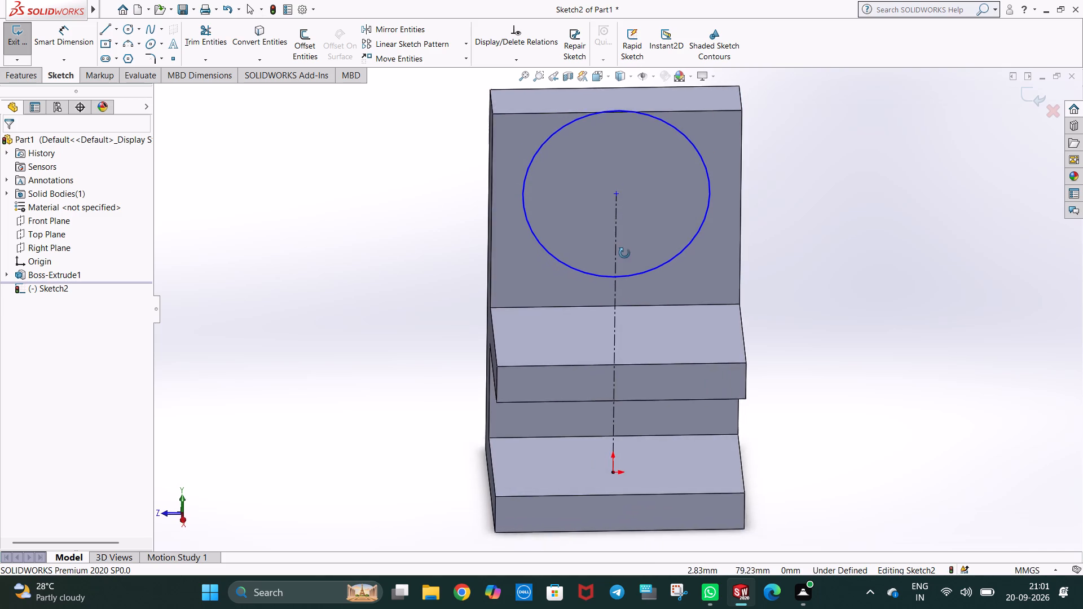
middle_drag(624, 253, 705, 162)
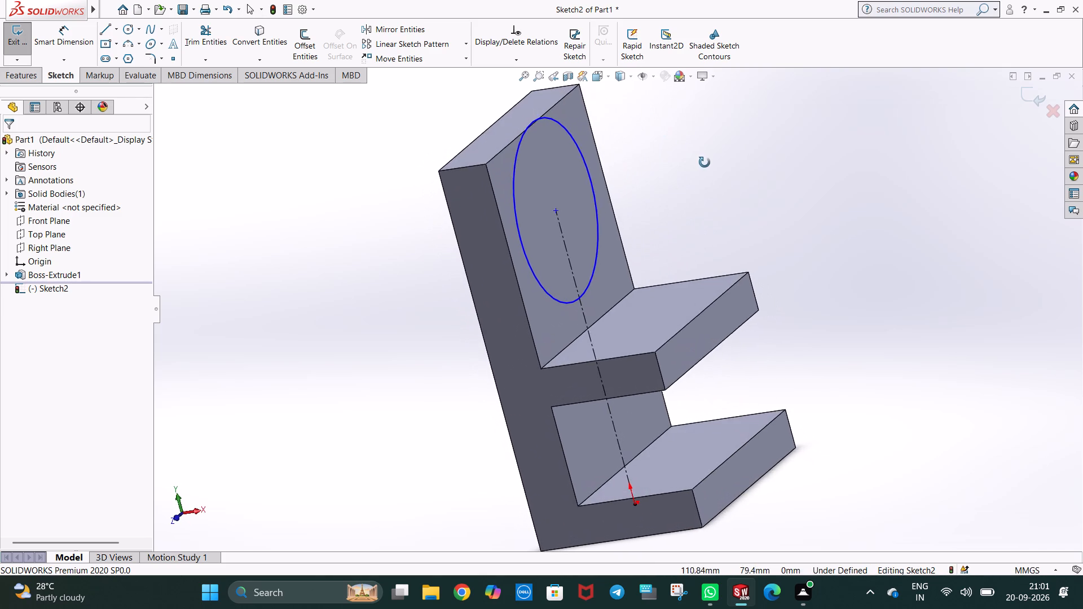
middle_drag(705, 162, 667, 162)
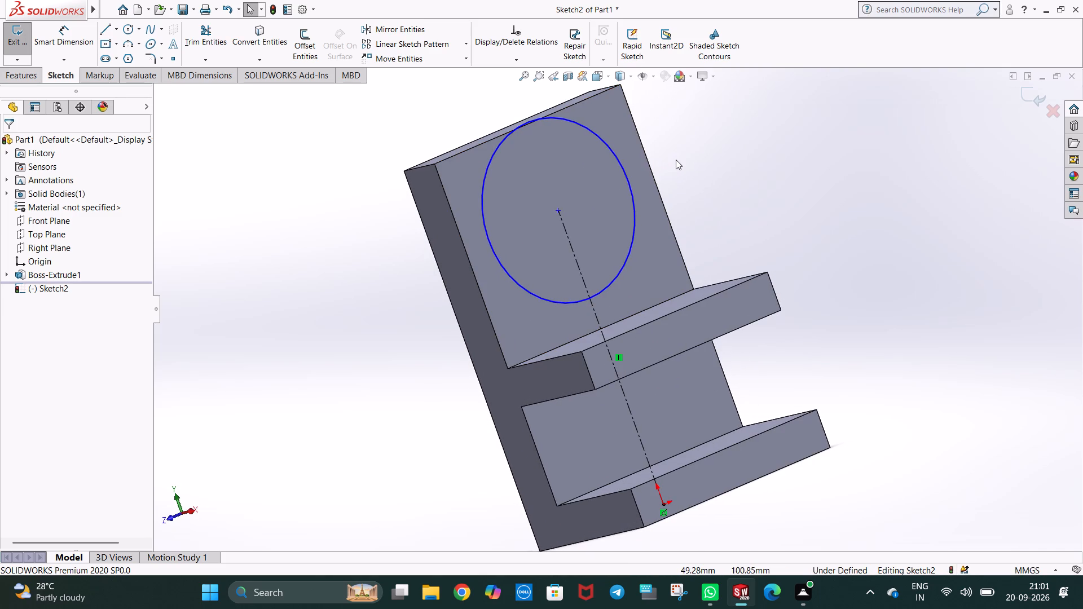
key(ctrl+7)
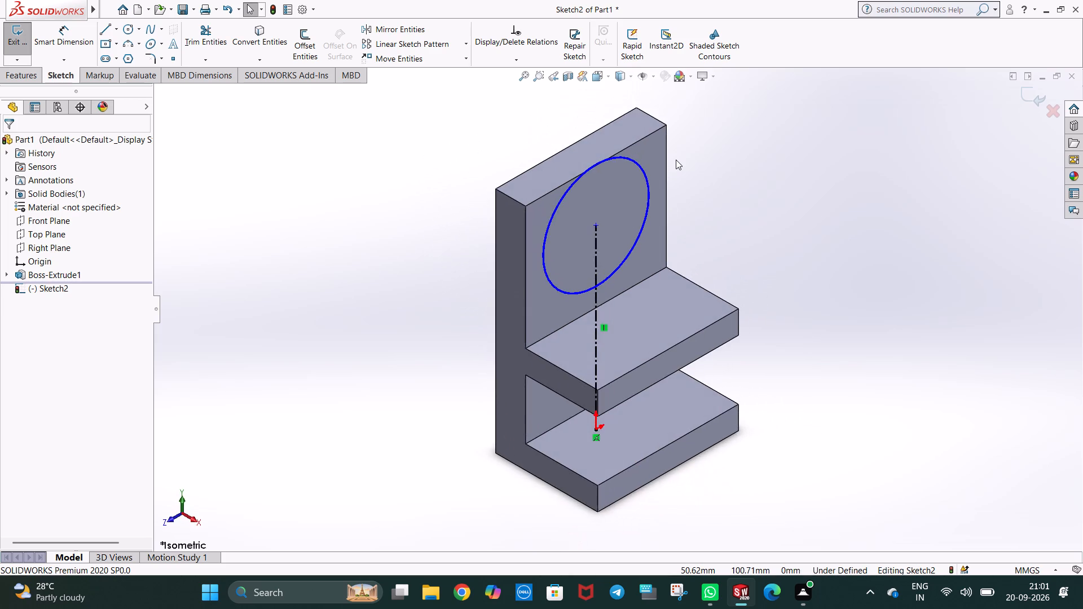
key(ctrl+8)
click(747, 134)
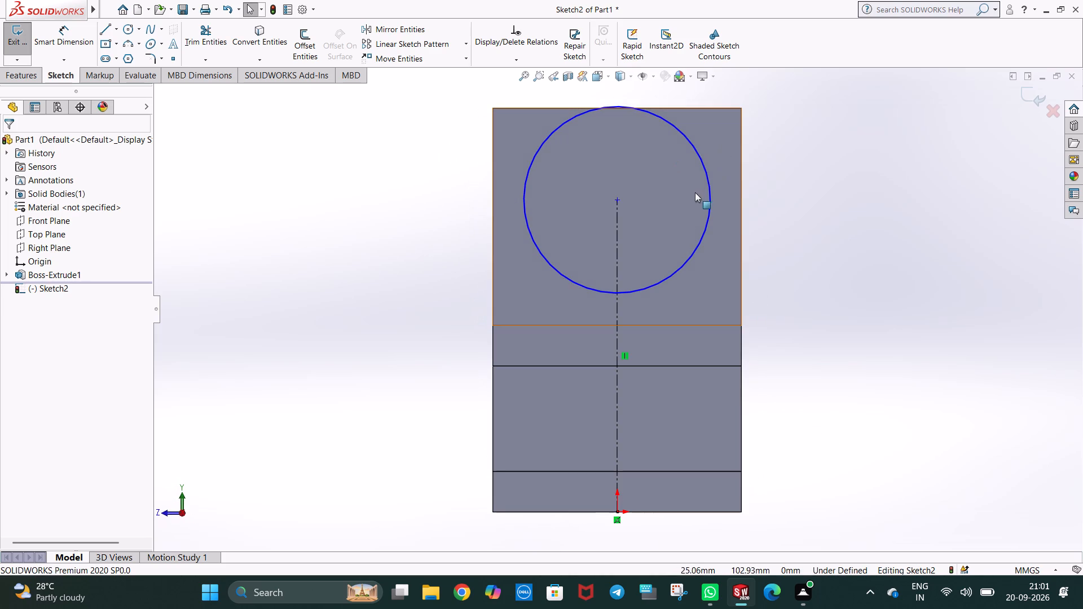
click(710, 198)
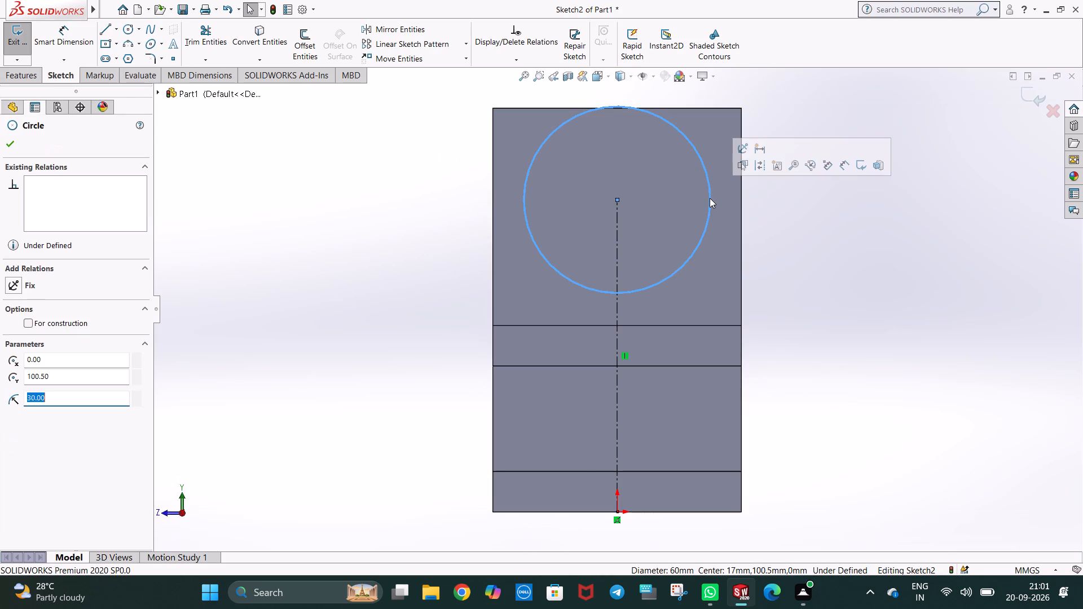
click(774, 235)
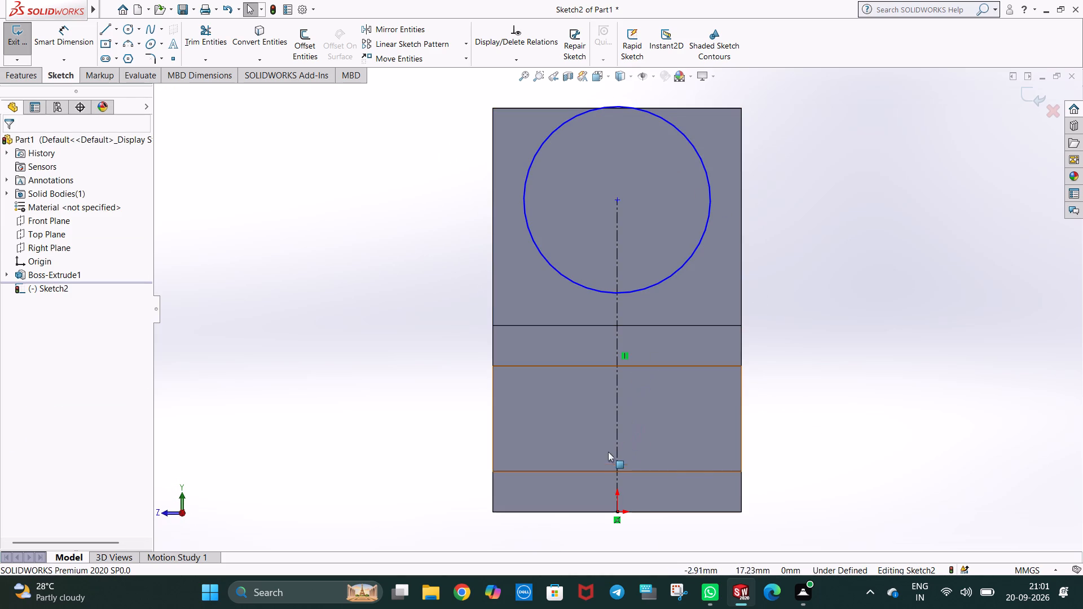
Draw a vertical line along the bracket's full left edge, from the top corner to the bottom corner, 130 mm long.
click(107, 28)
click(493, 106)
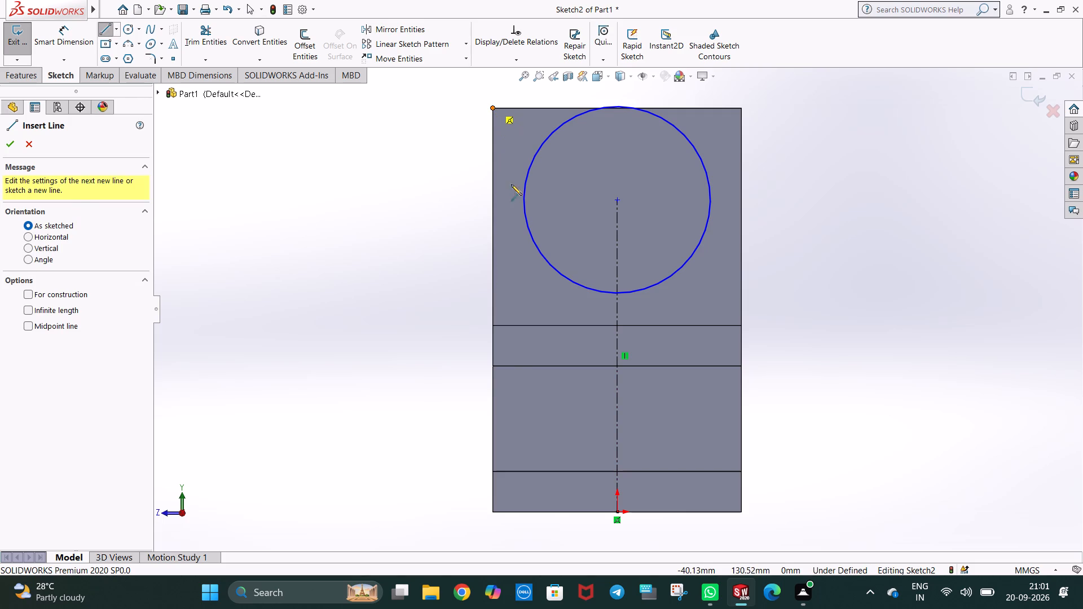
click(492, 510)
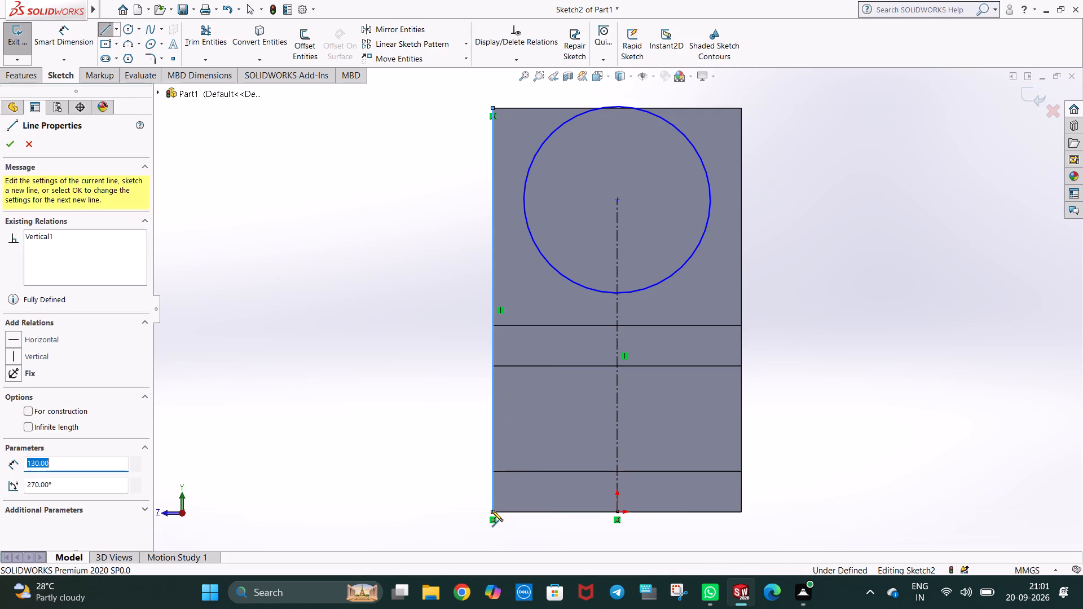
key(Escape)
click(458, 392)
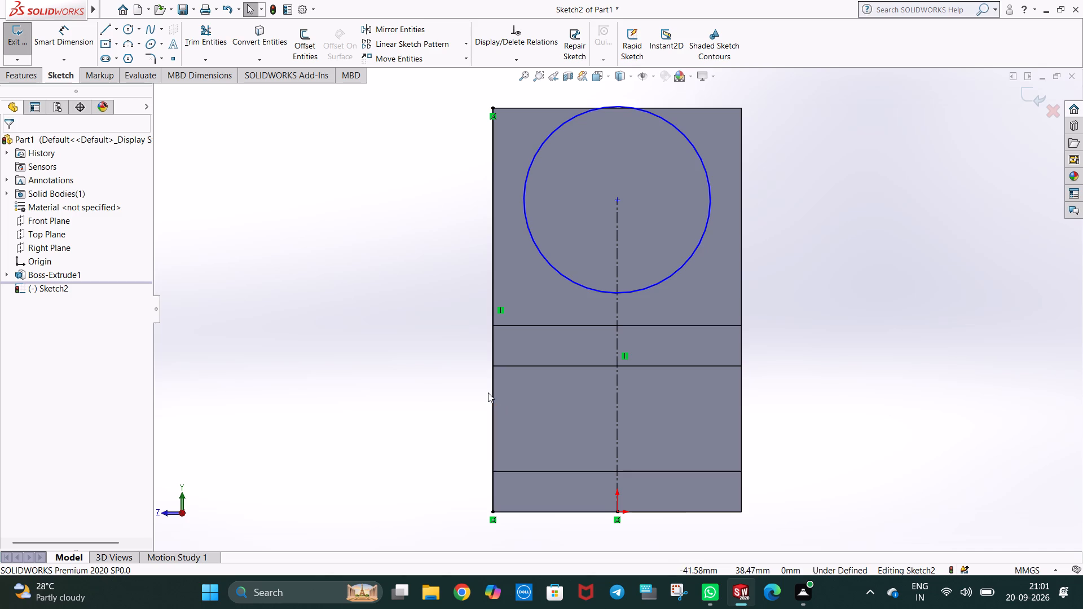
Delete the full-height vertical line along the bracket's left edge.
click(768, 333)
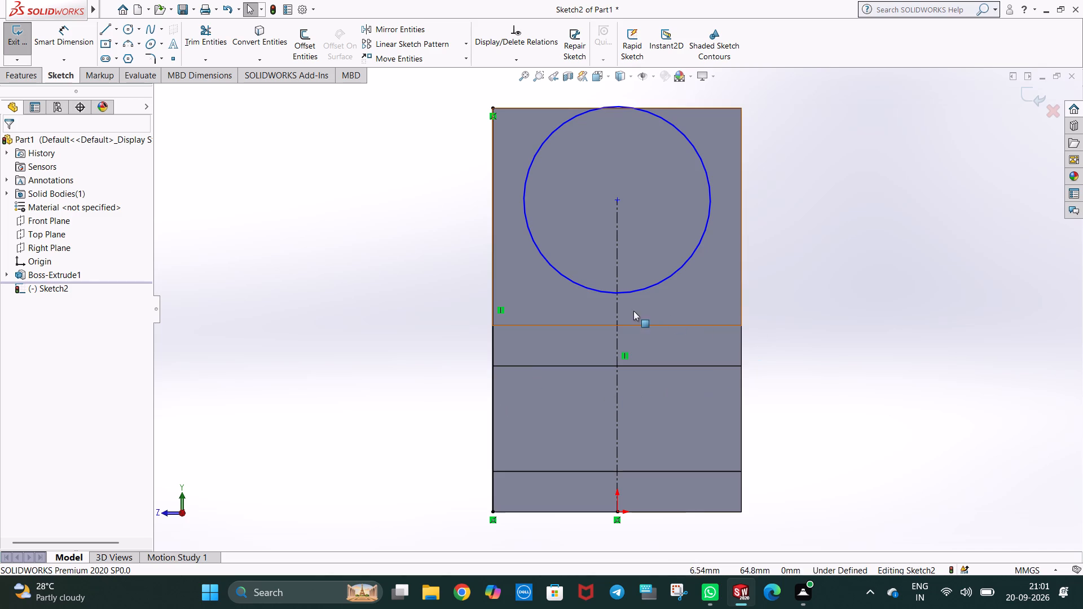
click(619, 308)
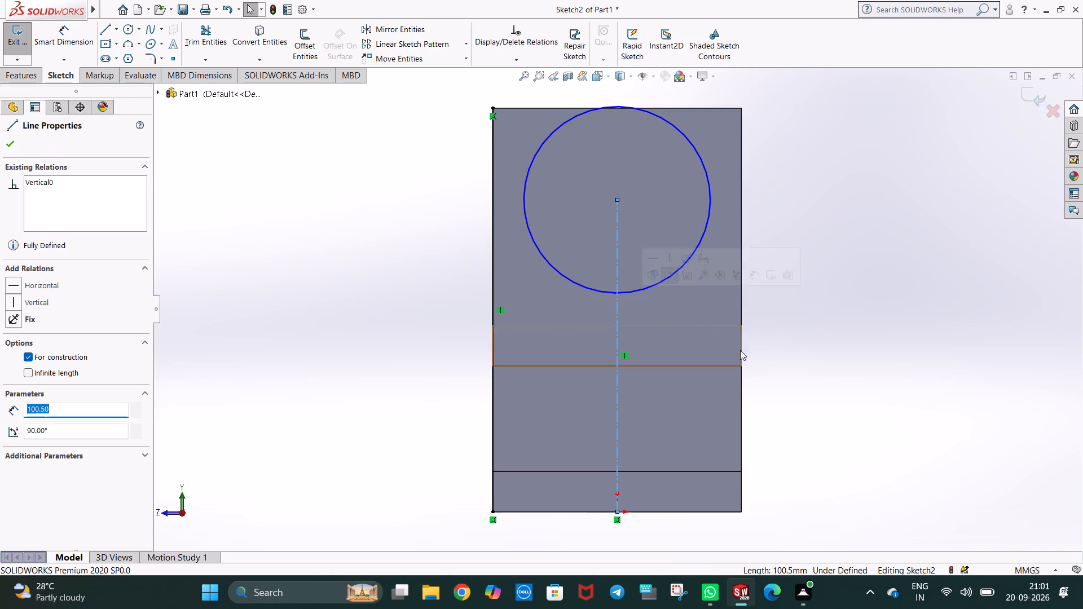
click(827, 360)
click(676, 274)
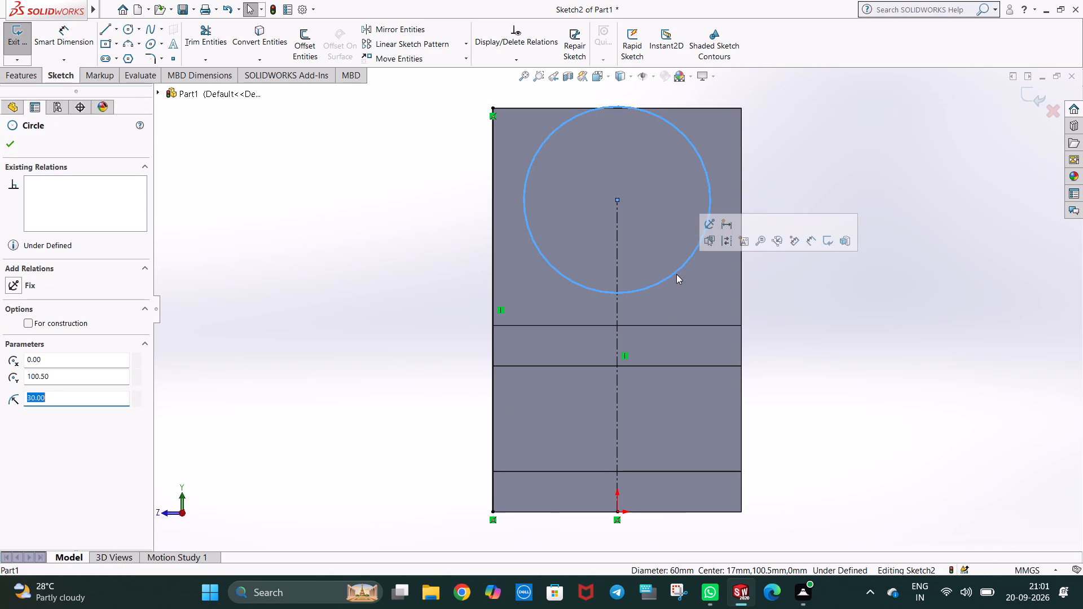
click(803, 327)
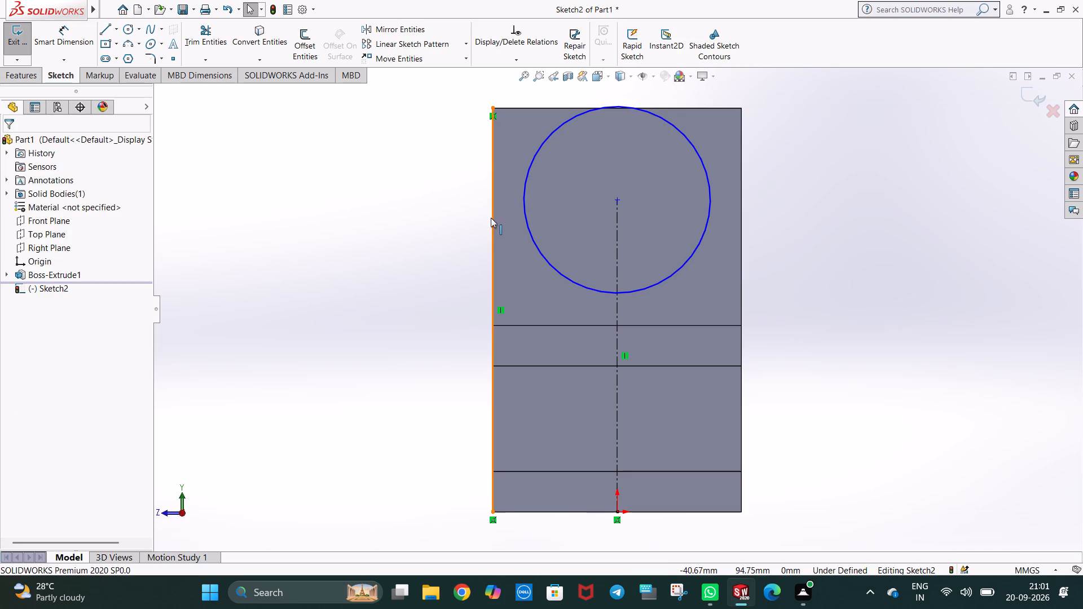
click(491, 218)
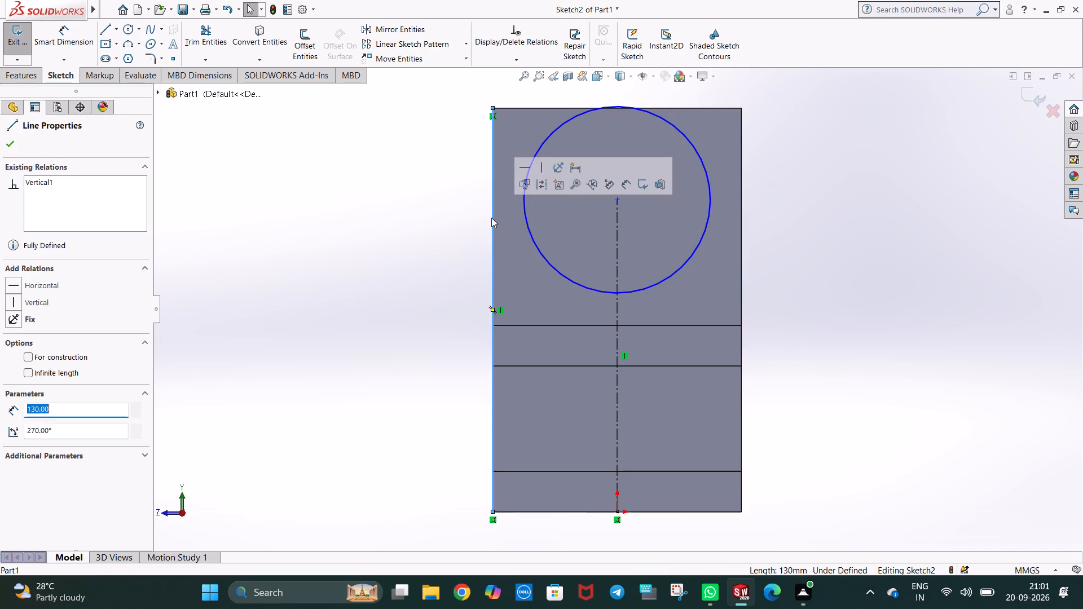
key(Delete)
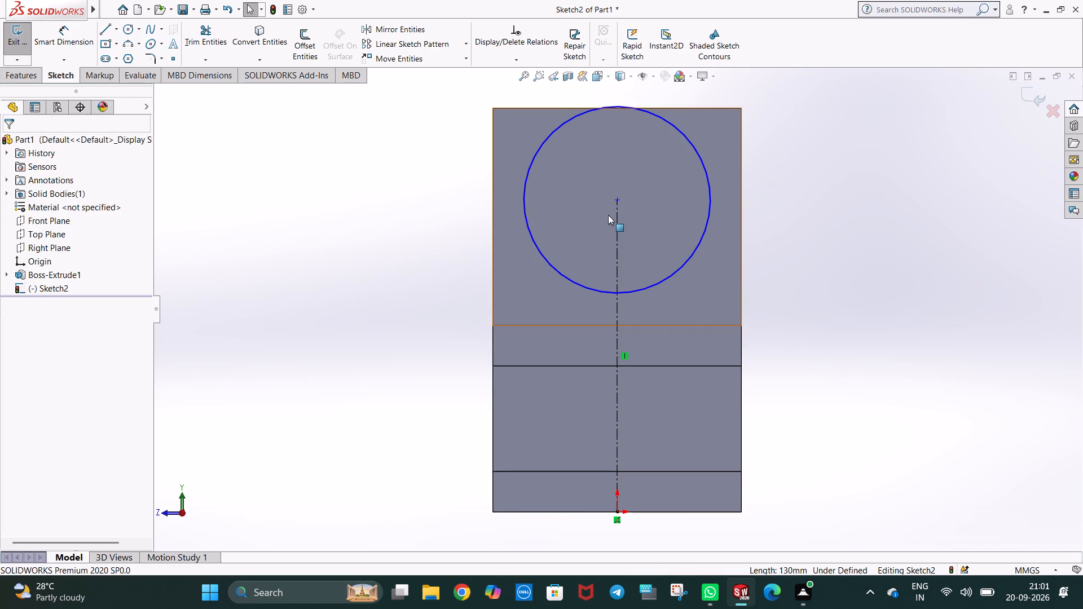
Draw a line chain from the circle's left side down to the upper arm, around the upright's outer edges, and back up to the circle's right side.
click(104, 30)
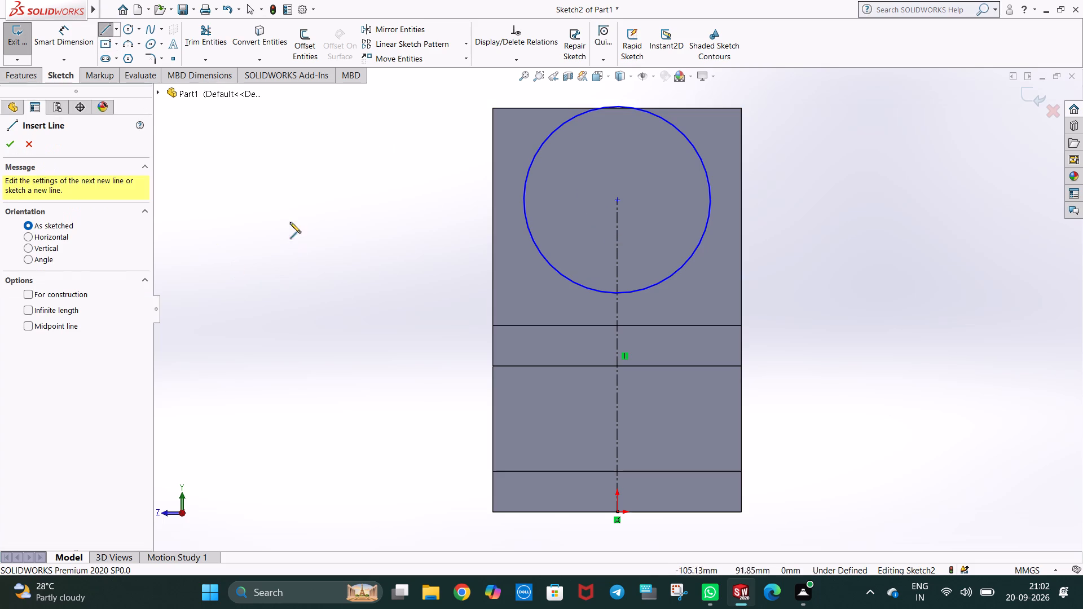
click(523, 200)
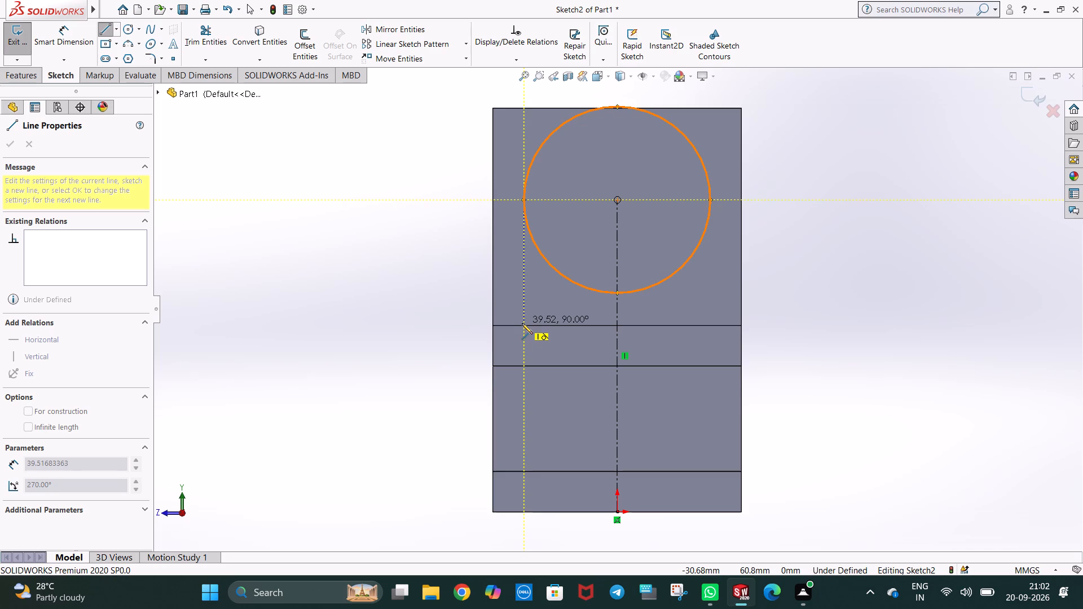
click(524, 324)
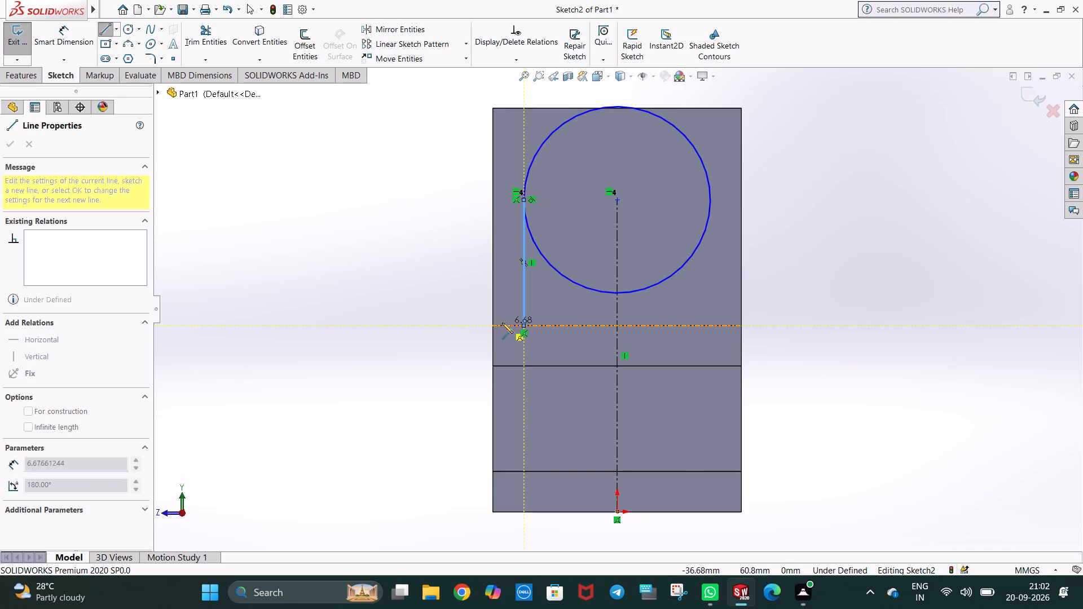
click(494, 323)
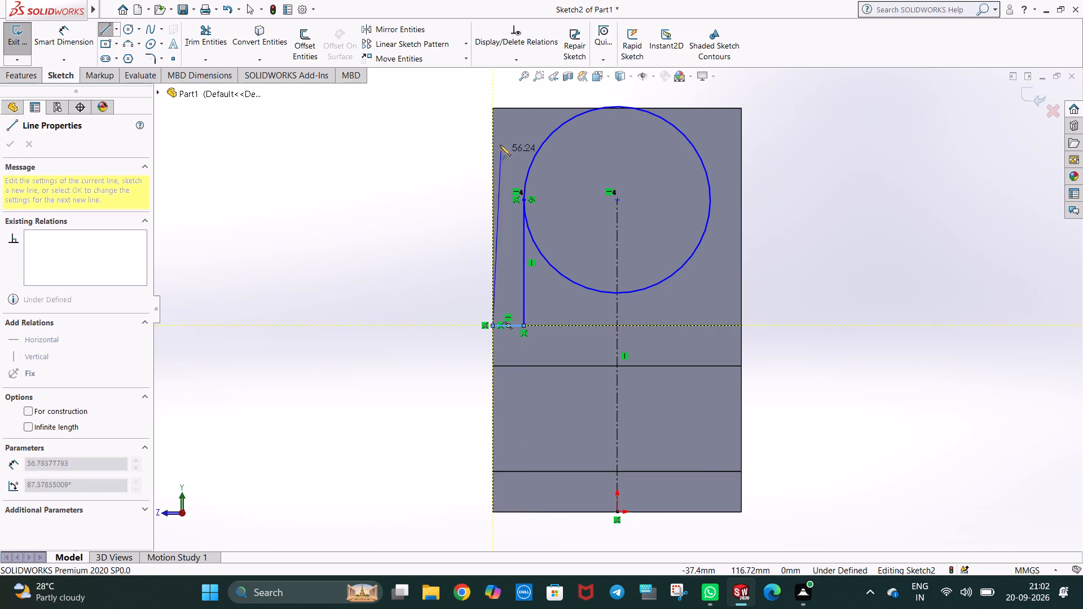
click(494, 108)
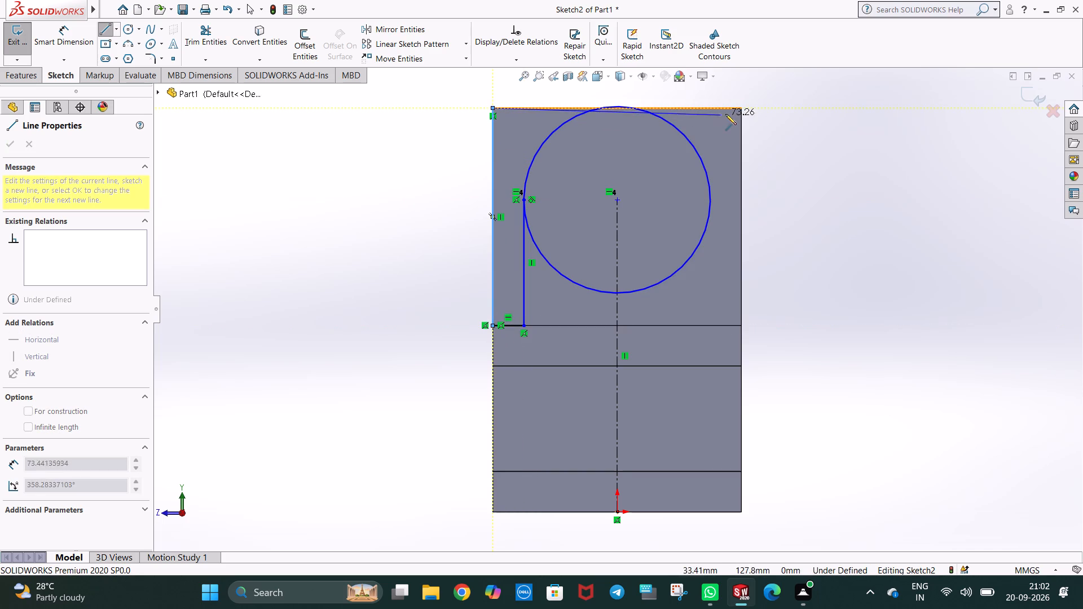
click(742, 108)
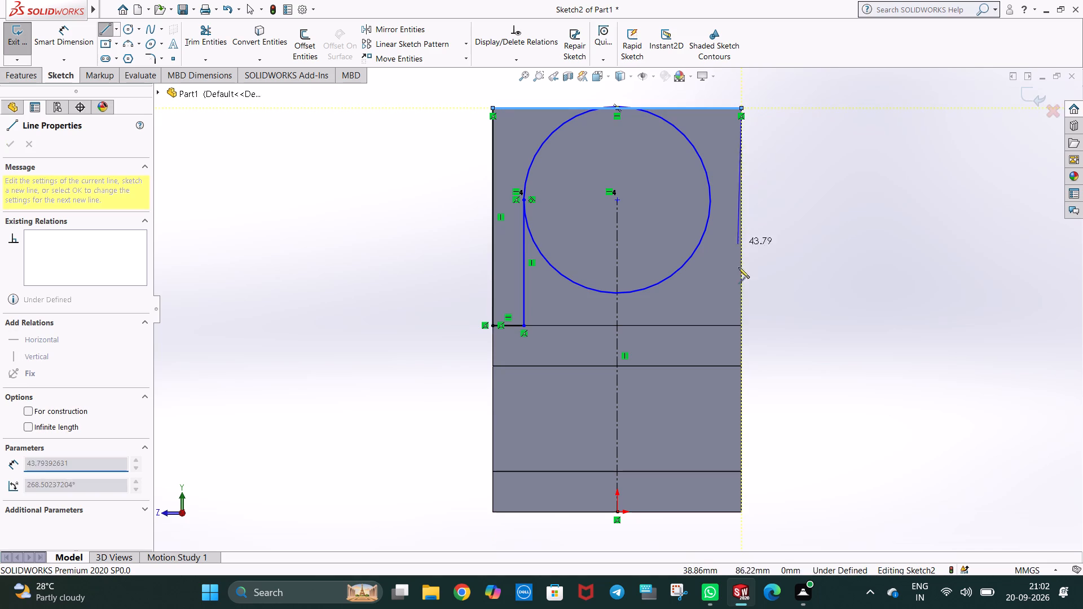
click(740, 326)
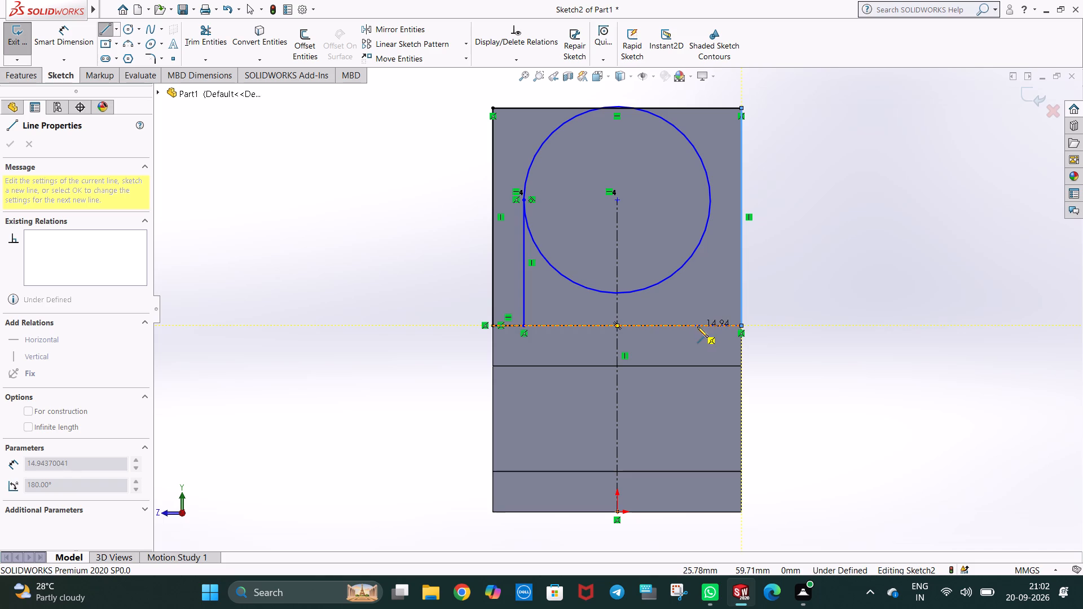
click(708, 326)
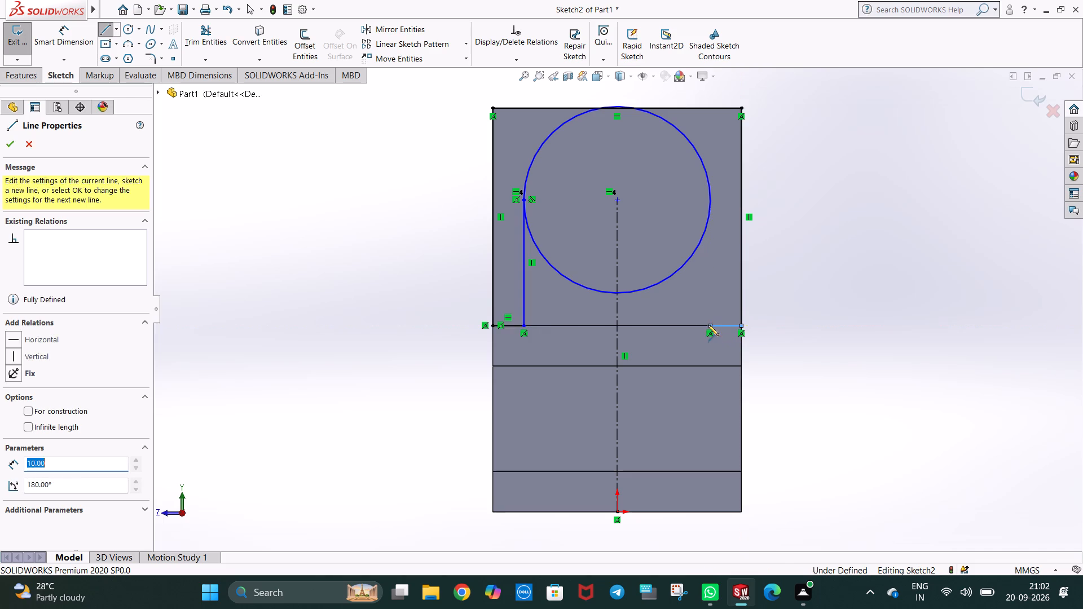
click(708, 199)
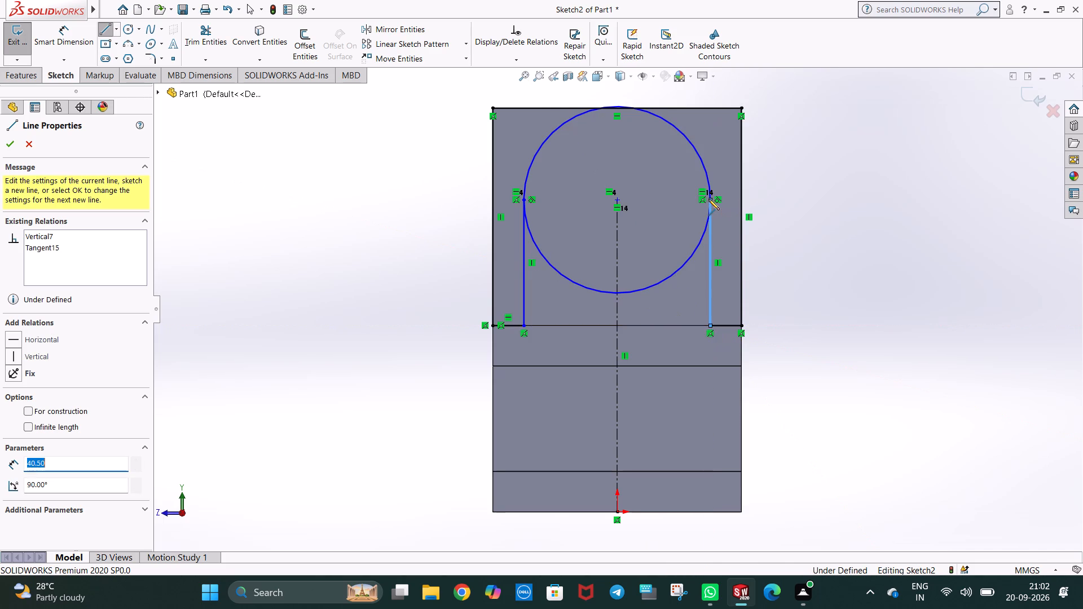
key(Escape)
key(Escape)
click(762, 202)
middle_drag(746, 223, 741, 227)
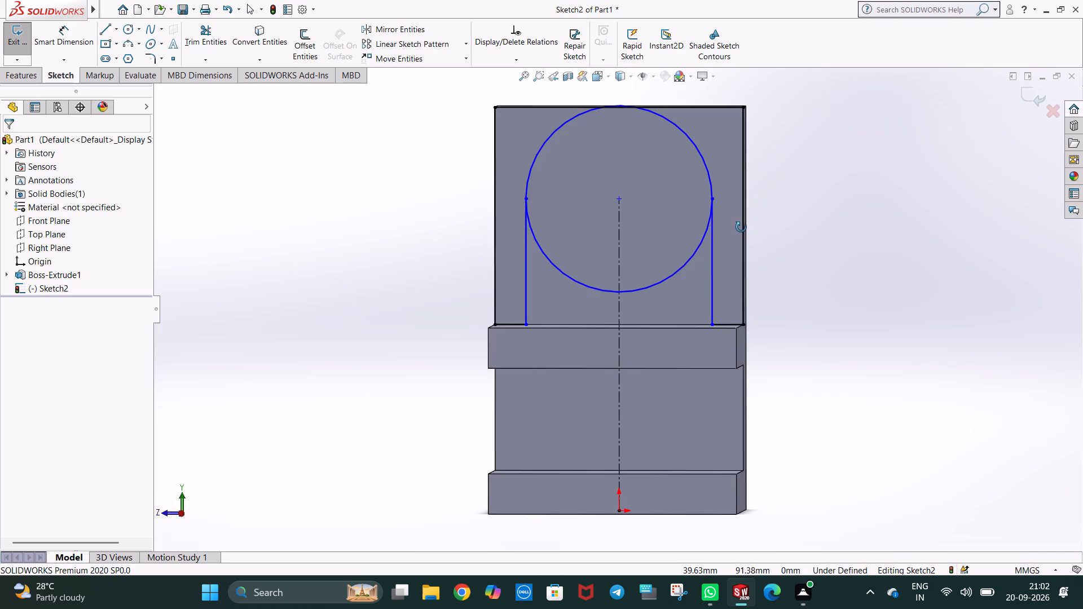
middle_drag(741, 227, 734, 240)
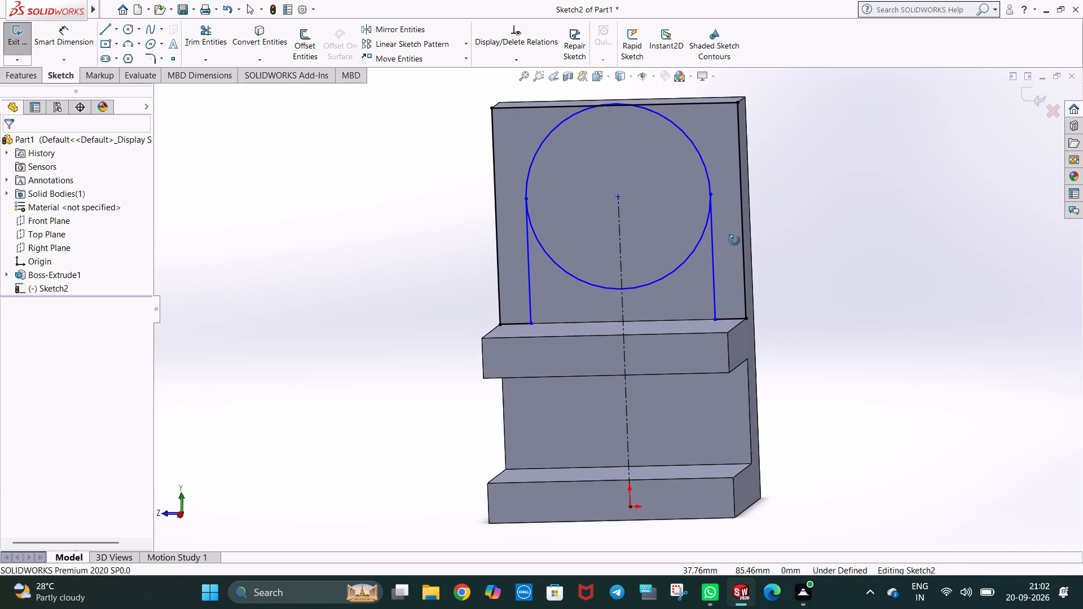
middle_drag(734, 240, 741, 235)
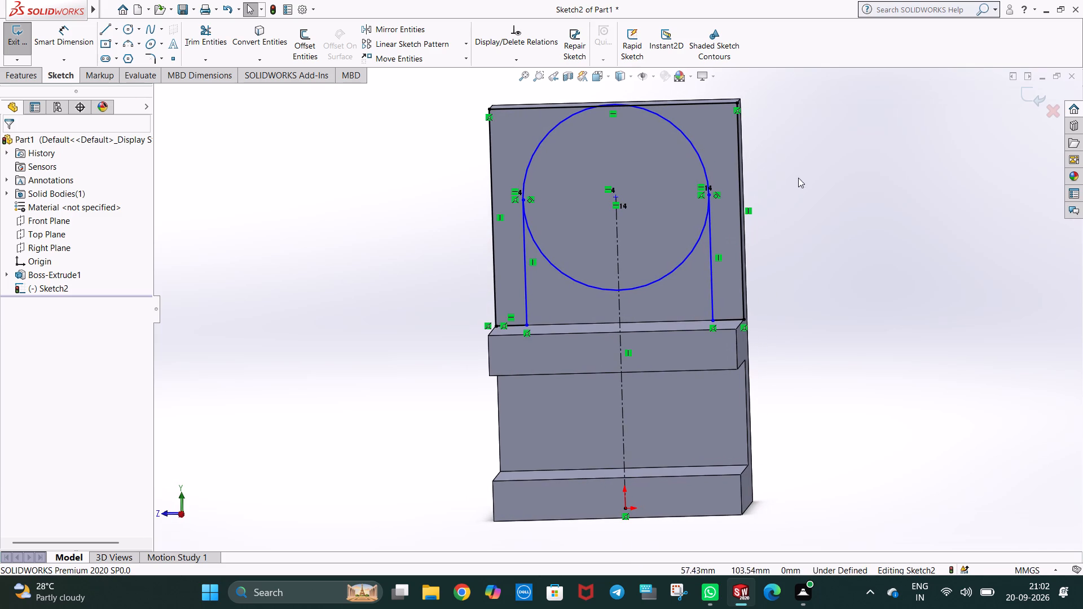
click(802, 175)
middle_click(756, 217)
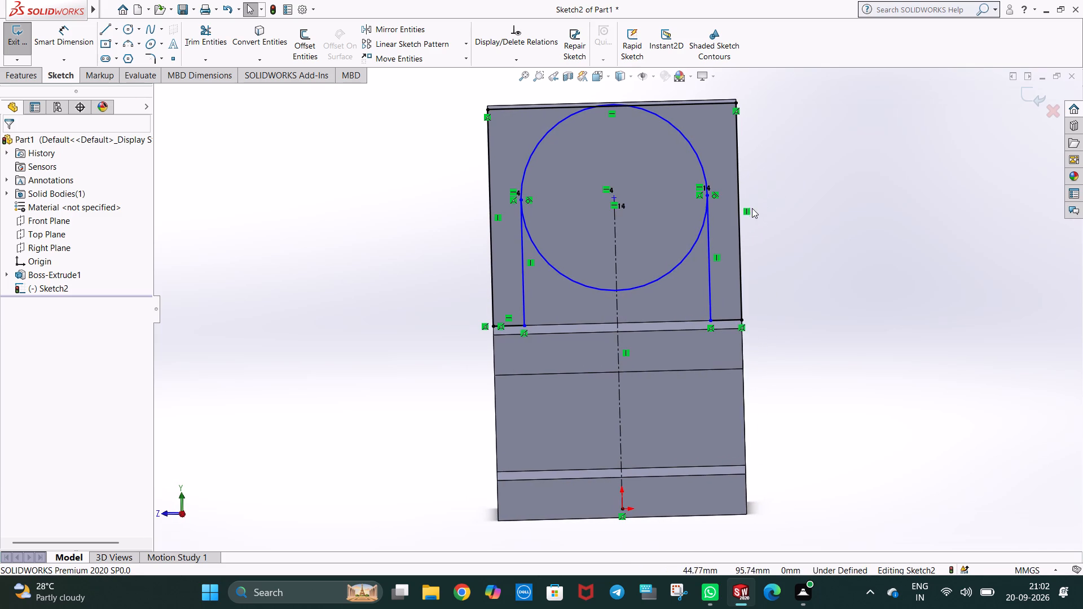
Sketch a circle of 10 mm radius in the empty space beside the upright's left edge.
click(130, 33)
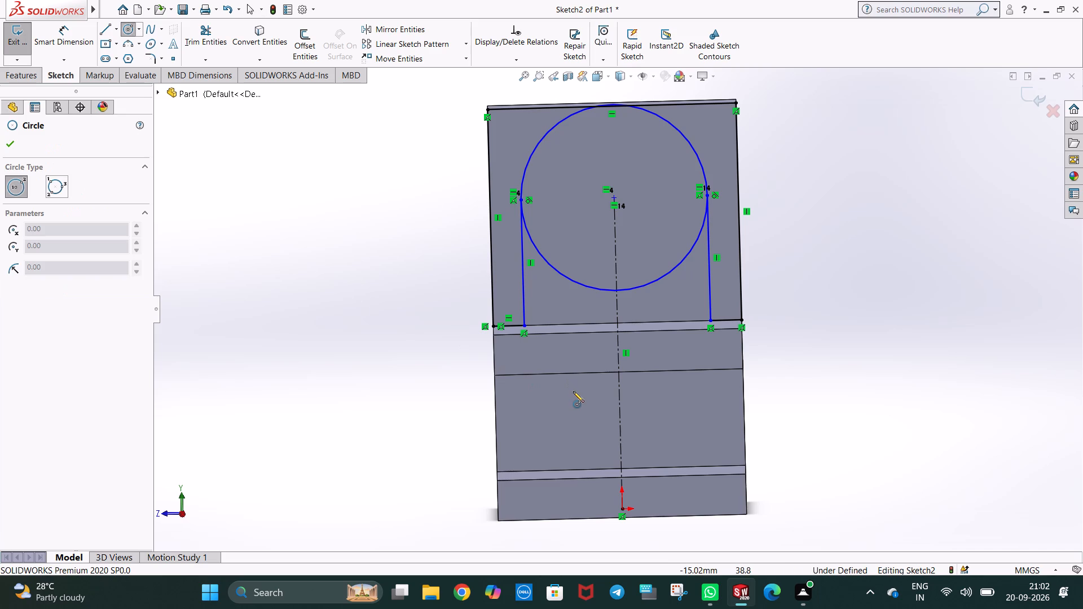
scroll(573, 391, down, 1)
click(413, 258)
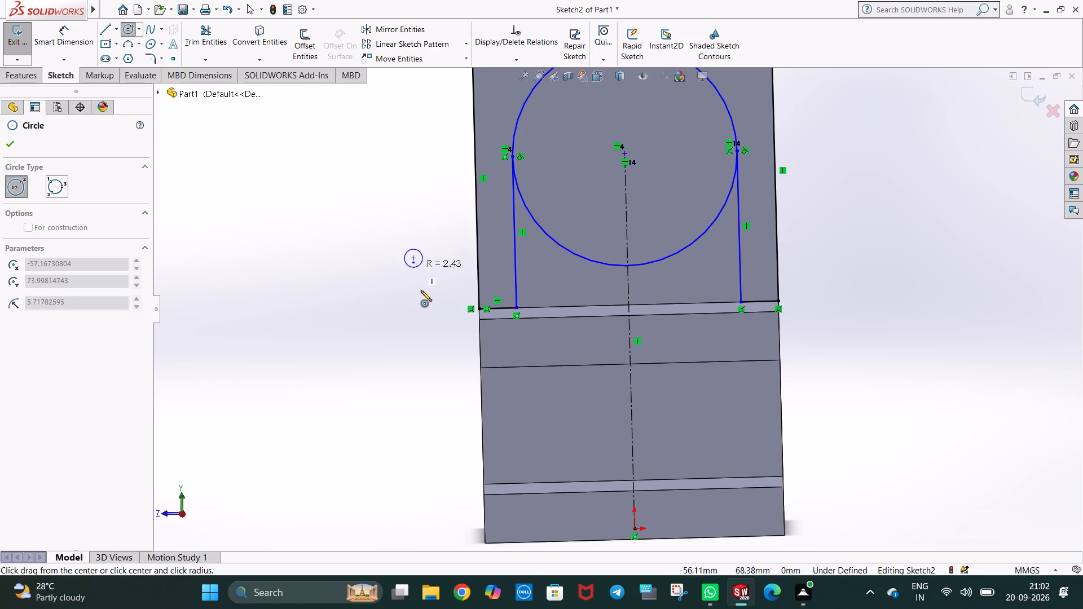
click(421, 294)
text(10)
key(Return)
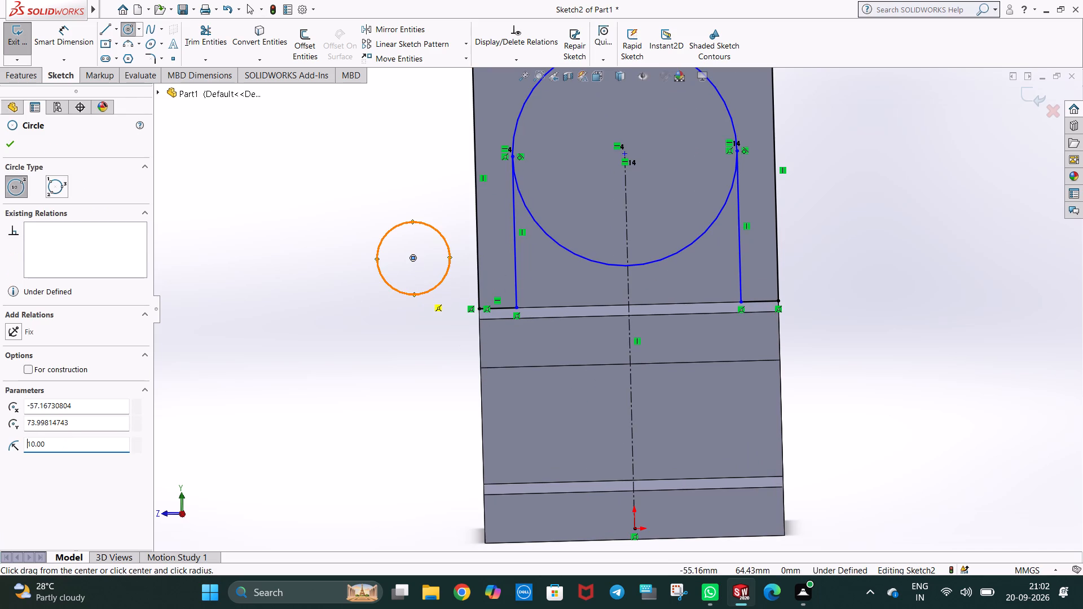
key(Escape)
key(Escape)
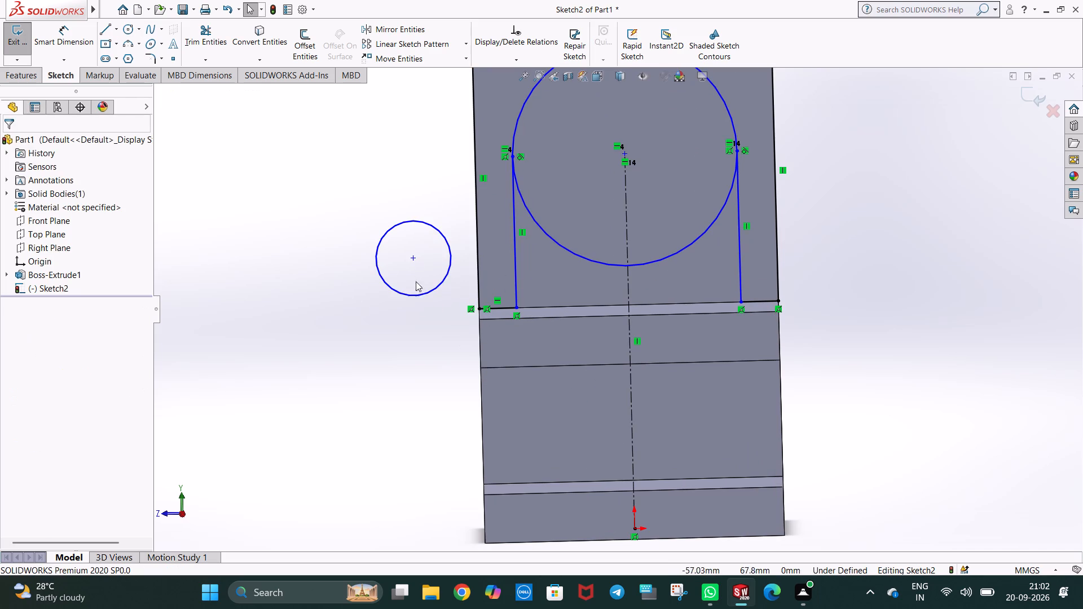
key(Escape)
Copy the 10 mm radius circle onto the upright's lower-left corner, next to the left vertical line.
scroll(442, 397, up, 1)
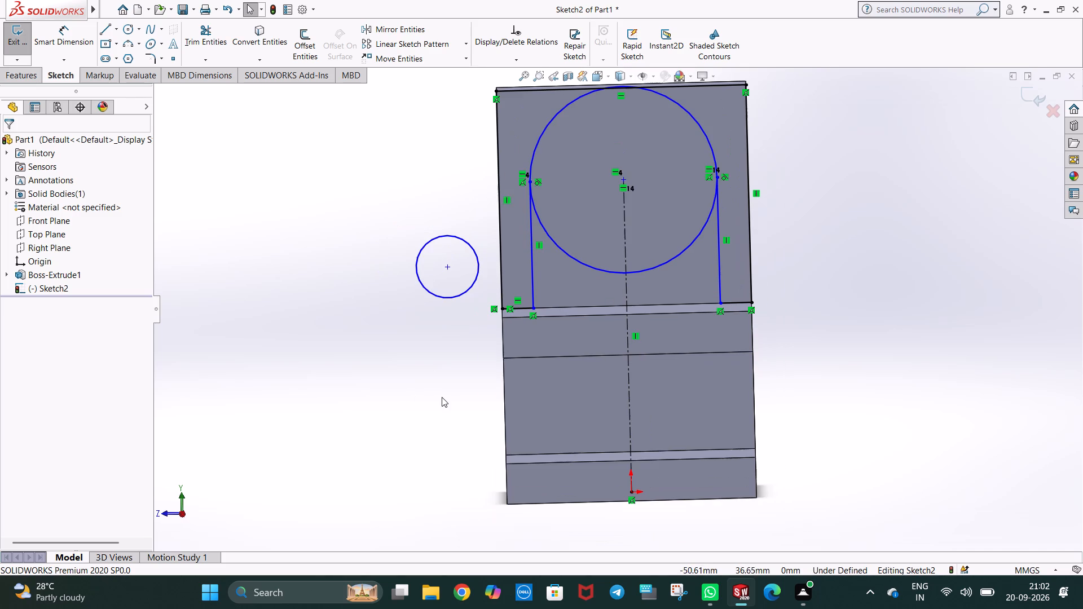
middle_click(460, 370)
click(426, 373)
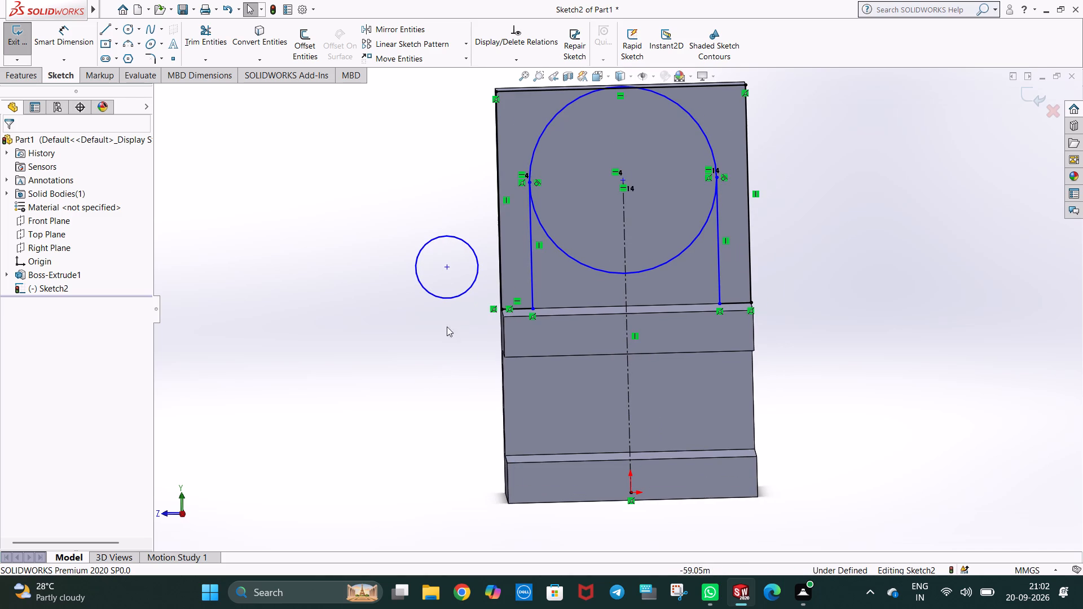
ctrl+drag(463, 293, 514, 301)
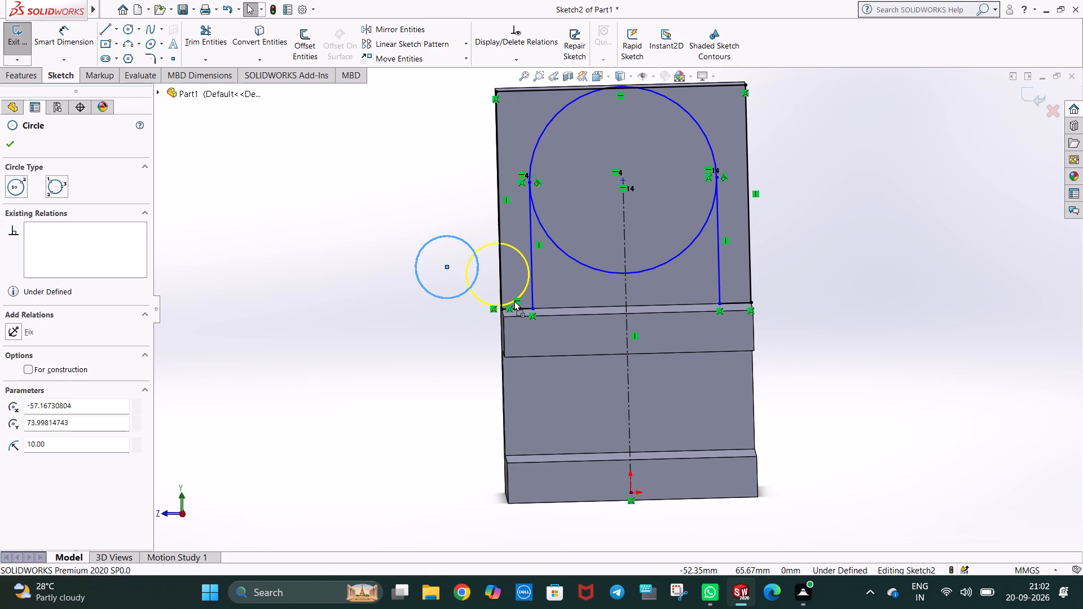
ctrl+drag(514, 301, 514, 300)
click(368, 347)
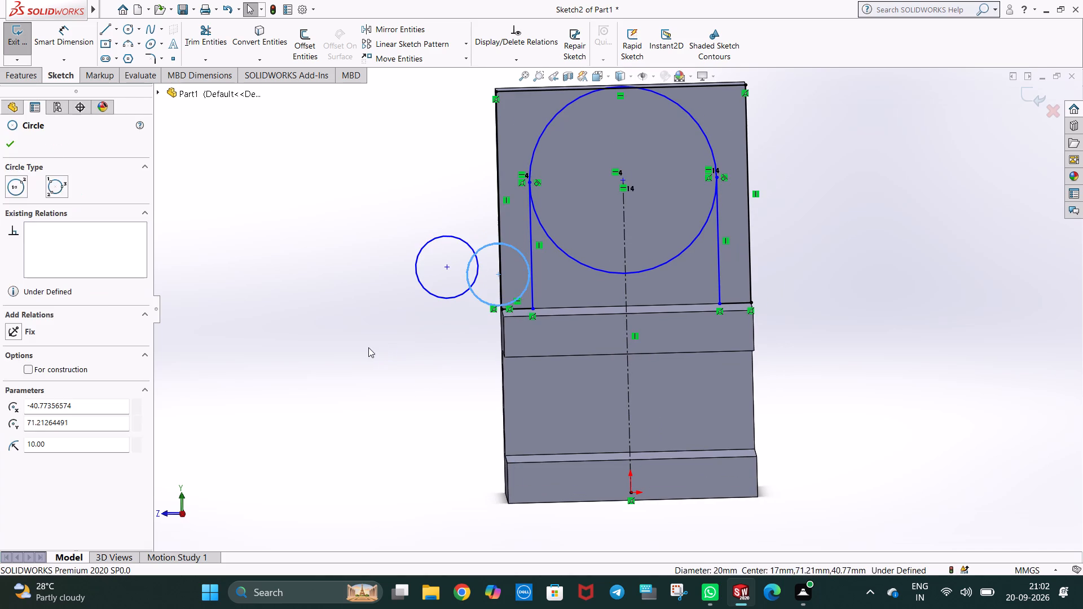
Make the copied circle tangent to the left vertical line and to the short horizontal line at its lower end.
ctrl+click(531, 287)
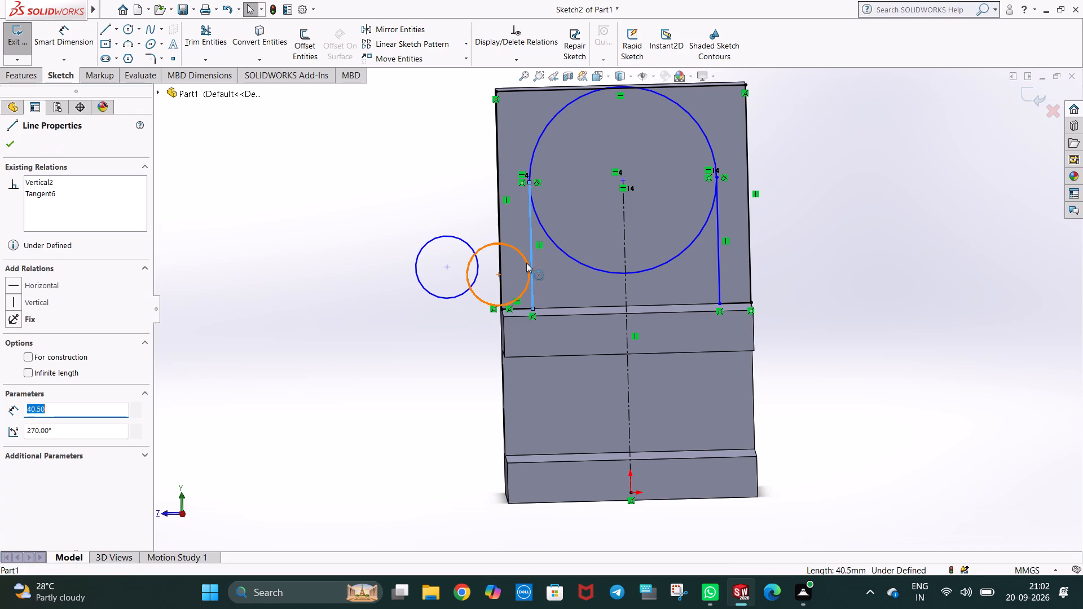
ctrl+click(526, 263)
ctrl+click(44, 339)
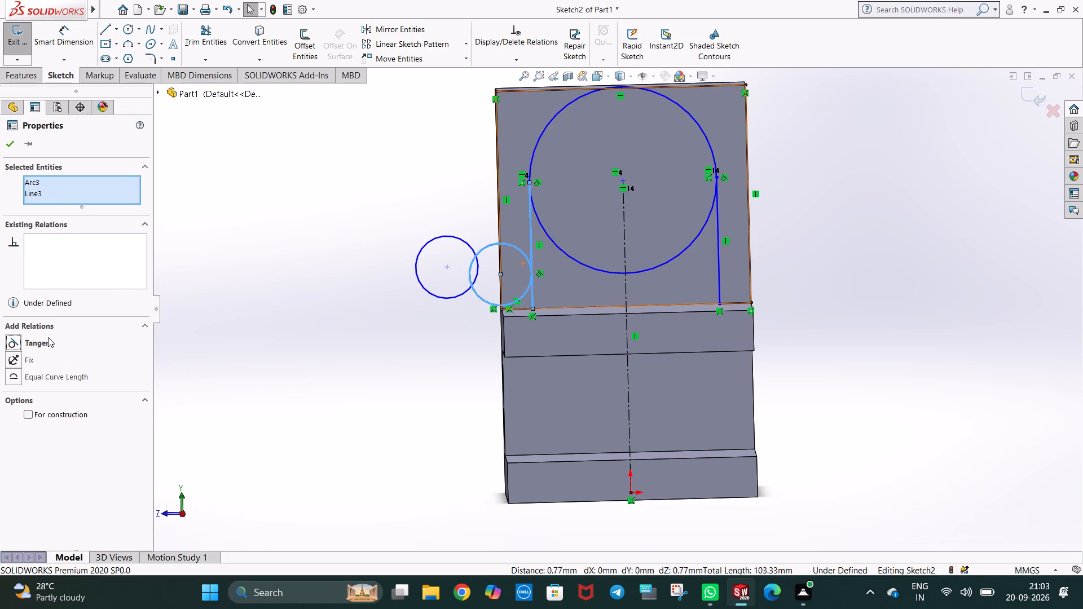
click(429, 191)
ctrl+click(518, 306)
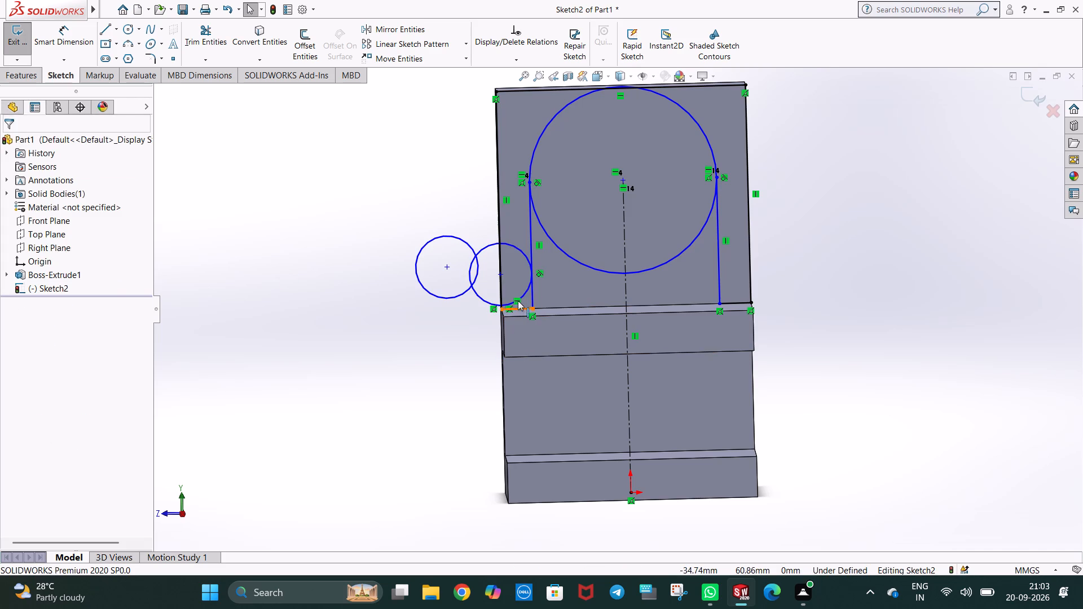
ctrl+click(522, 293)
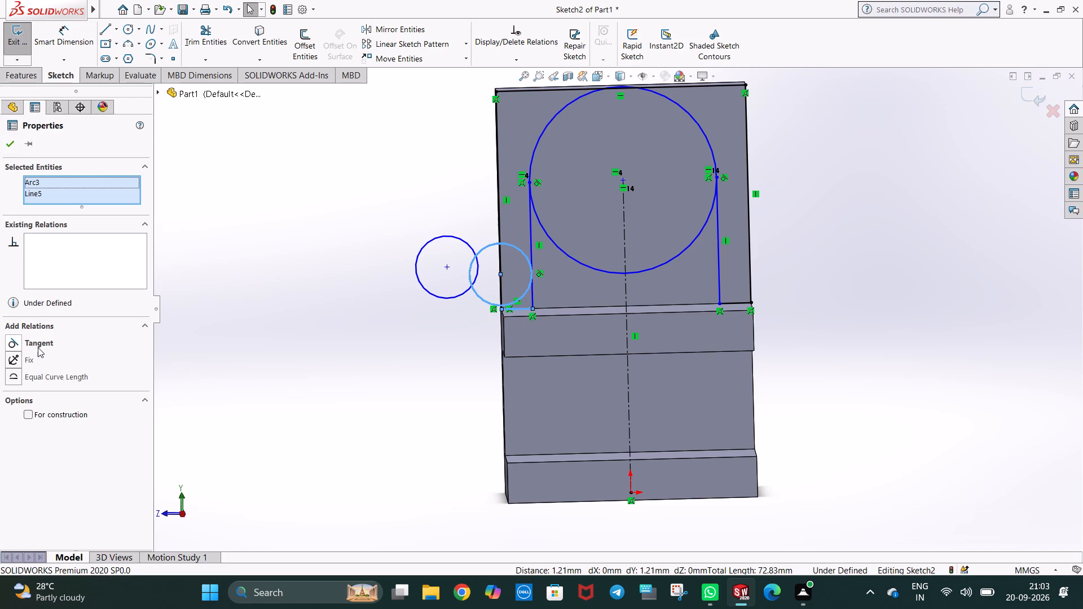
ctrl+click(38, 347)
click(391, 252)
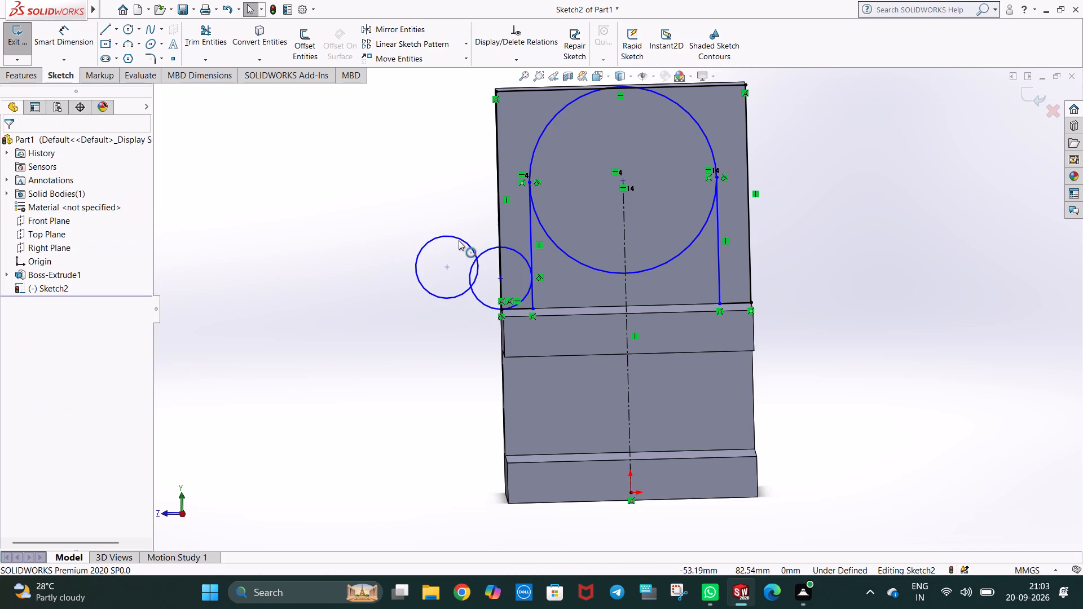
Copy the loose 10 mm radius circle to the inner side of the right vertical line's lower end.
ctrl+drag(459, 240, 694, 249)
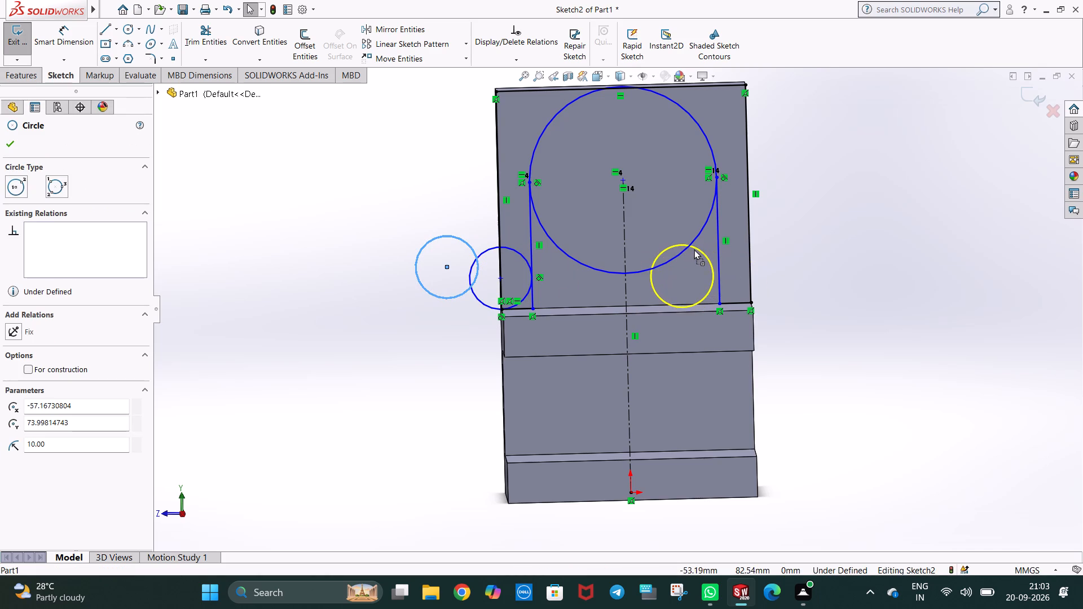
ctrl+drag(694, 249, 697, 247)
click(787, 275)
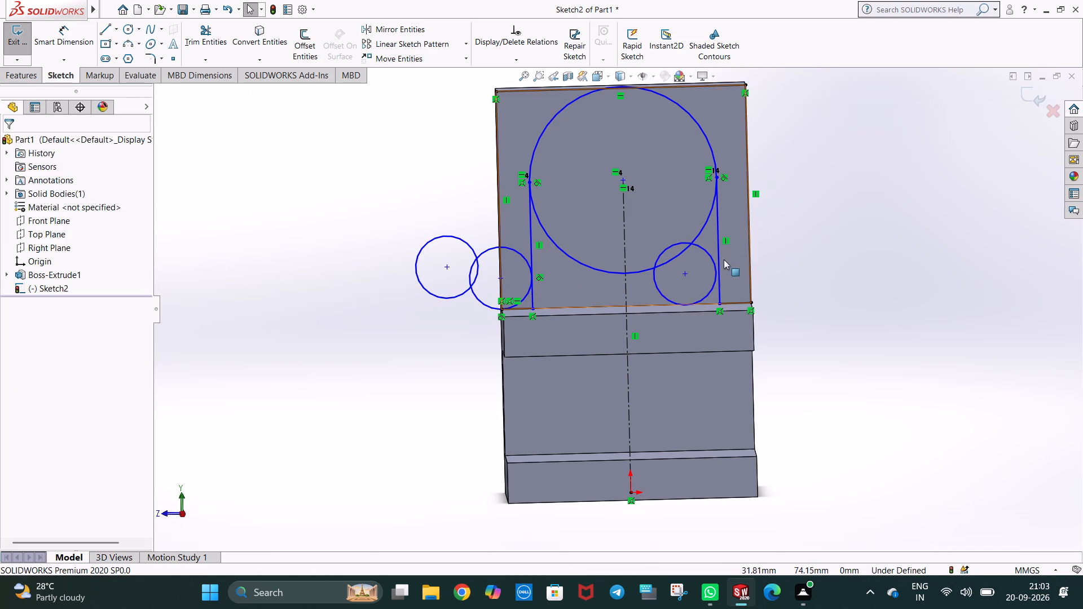
Delete the circle copy beside the right vertical line and the original loose circle outside the upright.
click(709, 259)
key(Delete)
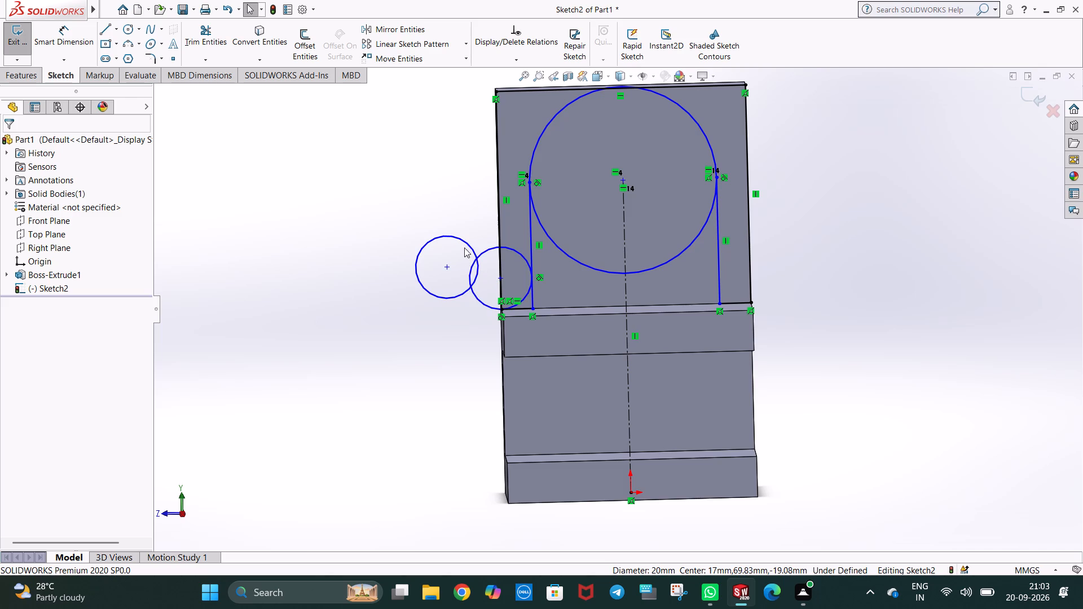
click(464, 245)
key(Delete)
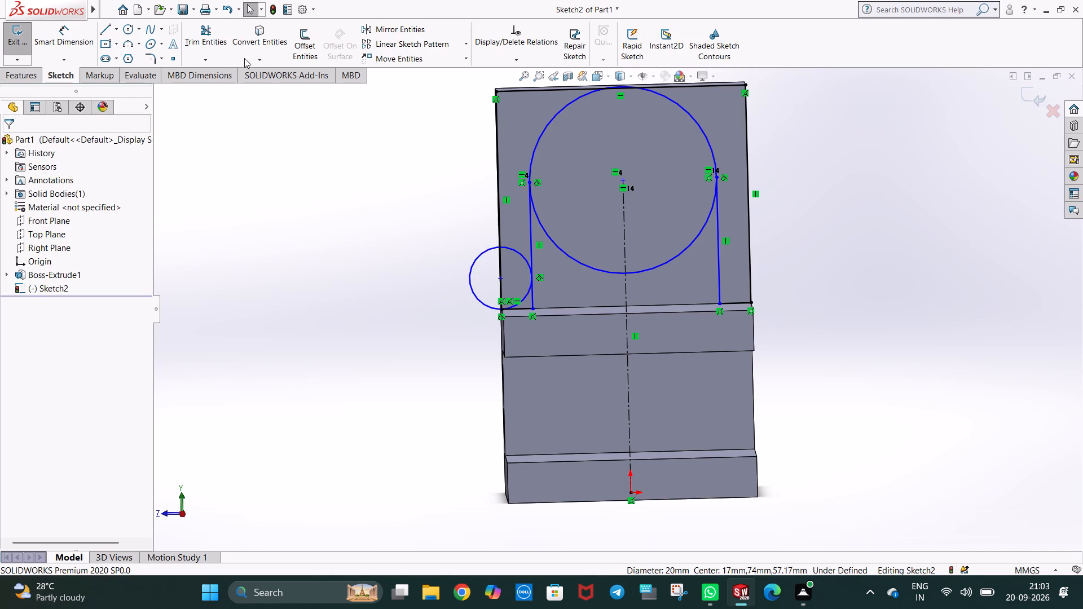
Trim the lower-left tangent circle to a quarter arc and remove the line ends left over at that corner.
click(212, 42)
drag(483, 237, 497, 261)
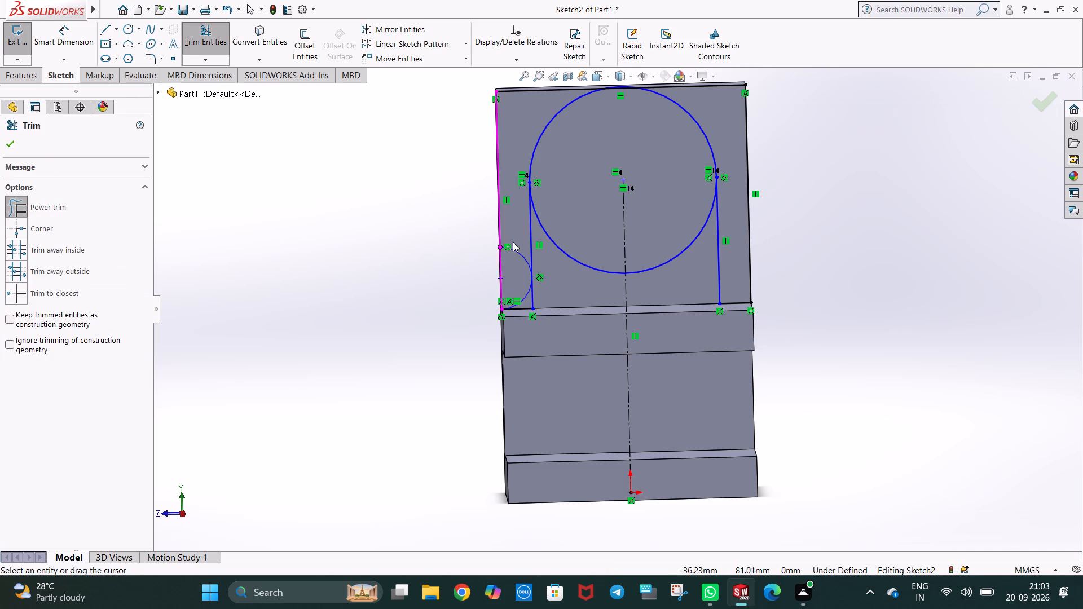
drag(514, 240, 516, 275)
drag(551, 292, 538, 303)
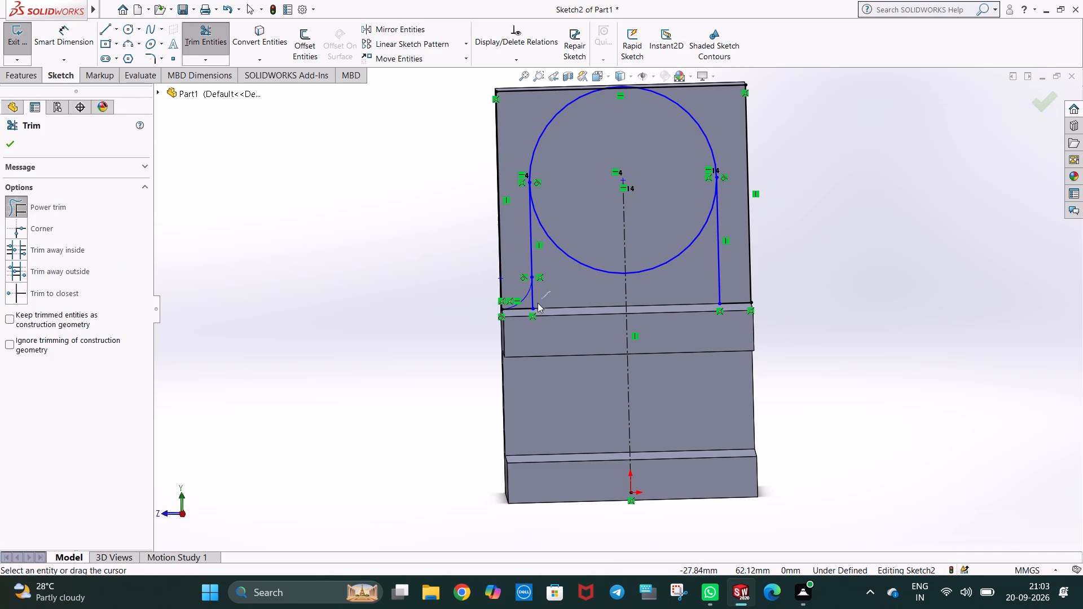
drag(538, 303, 523, 310)
key(Escape)
click(860, 198)
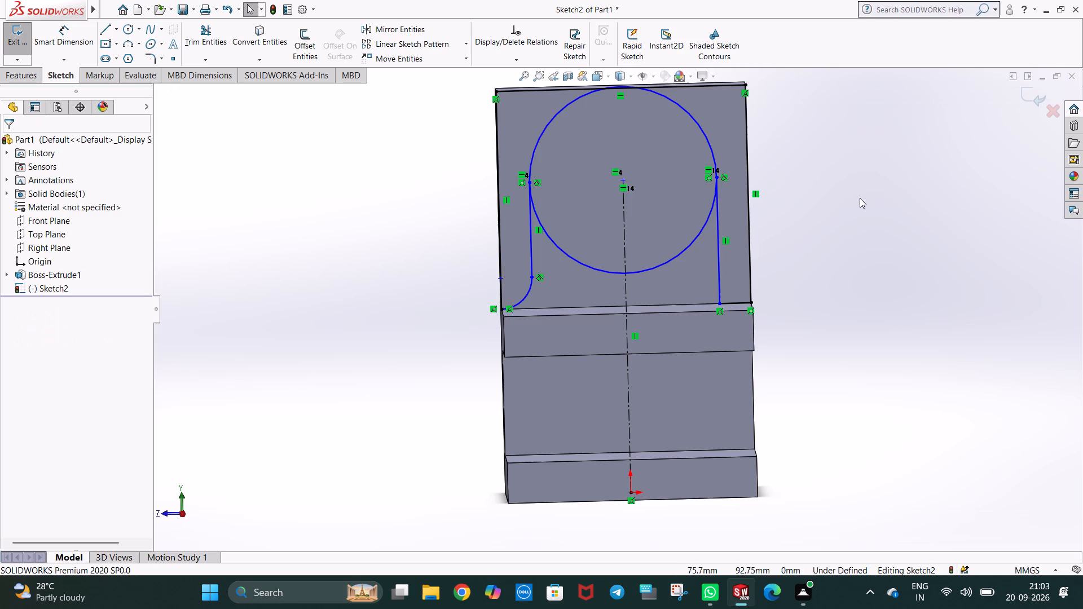
Trim away the lower half of the large circle, leaving the top arc between the two vertical lines.
click(221, 44)
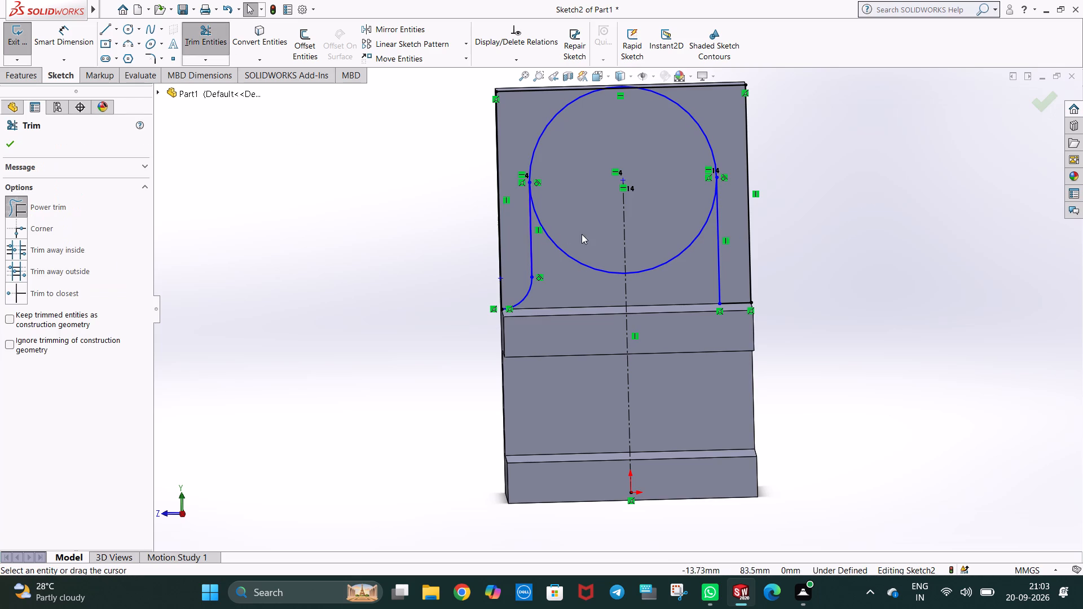
drag(582, 234, 584, 271)
drag(651, 238, 659, 273)
key(Escape)
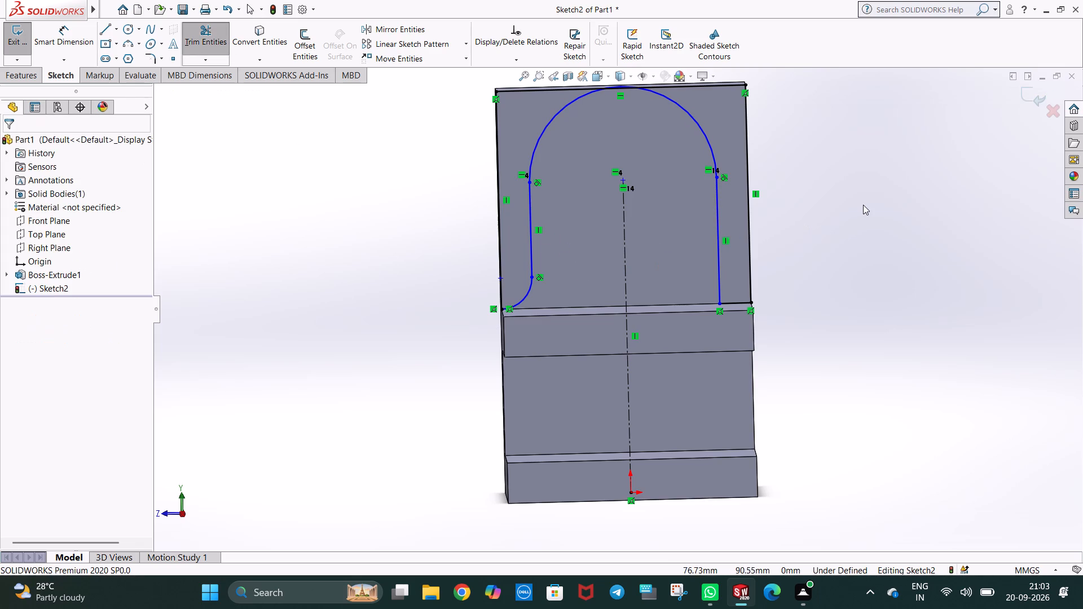
click(863, 205)
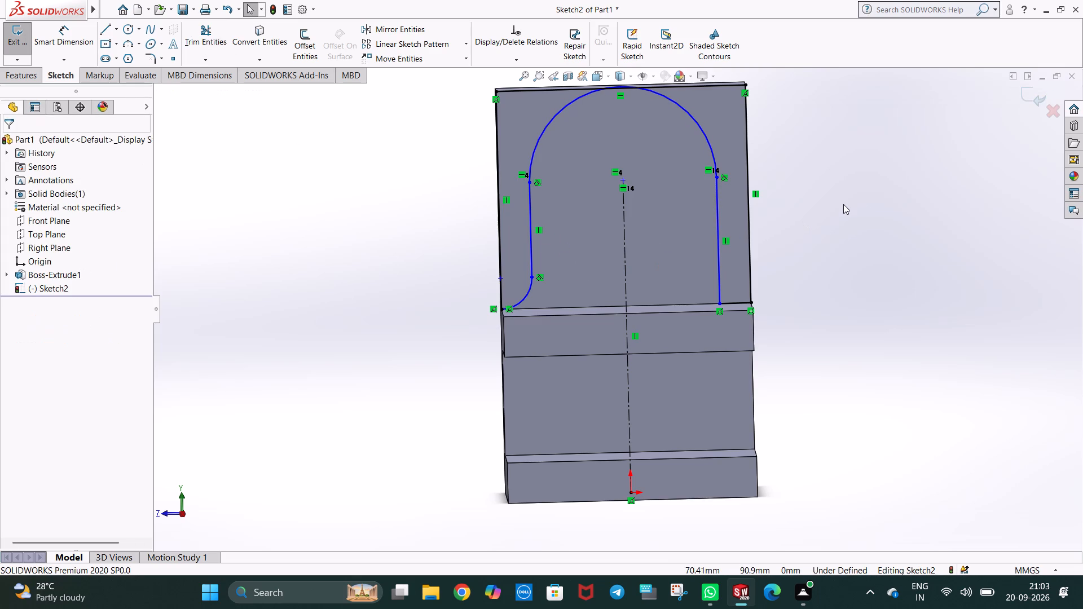
key(Escape)
click(828, 204)
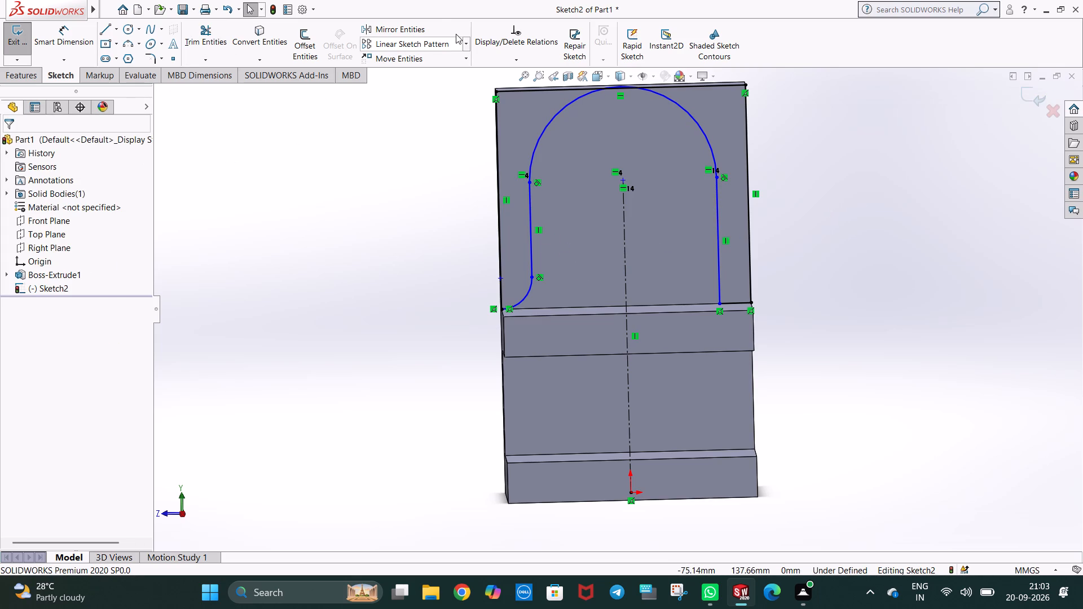
Mirror the lower-left 10 mm quarter arc about the vertical centerline.
click(435, 22)
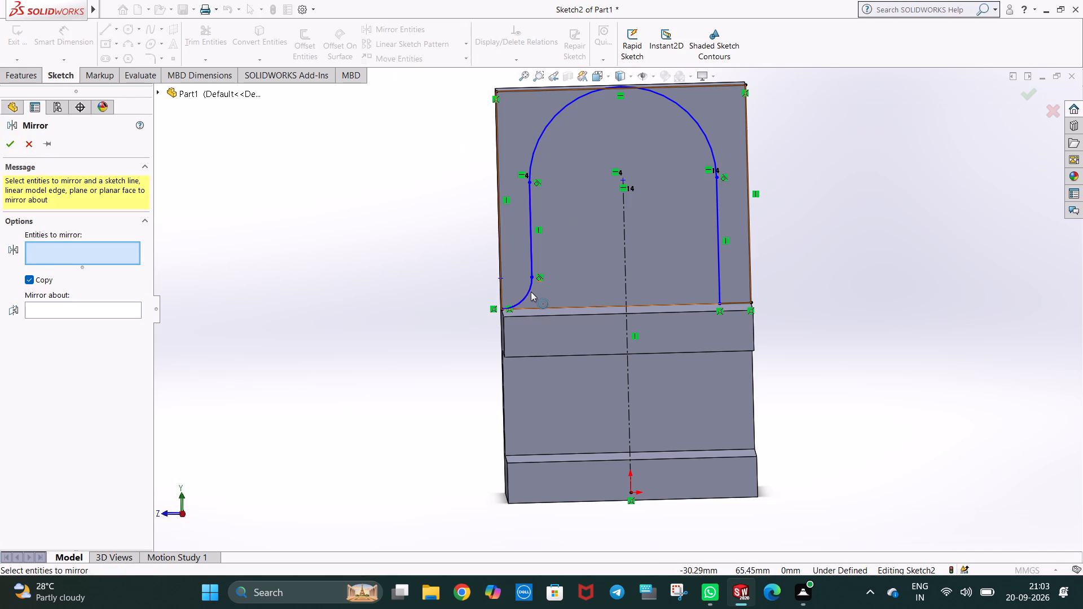
click(531, 292)
click(99, 315)
click(111, 307)
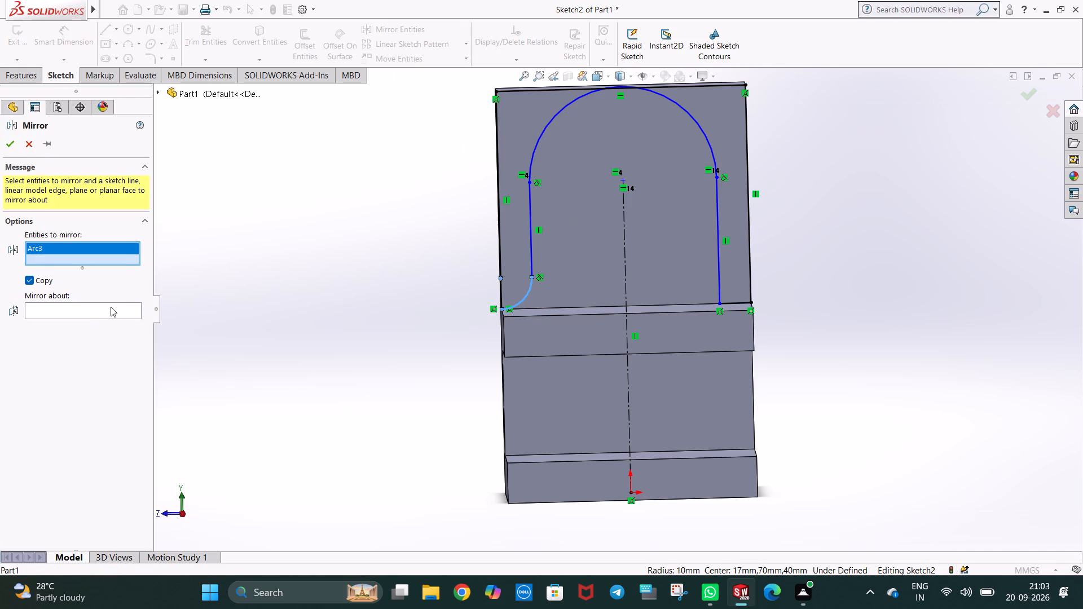
click(624, 234)
right_click(624, 234)
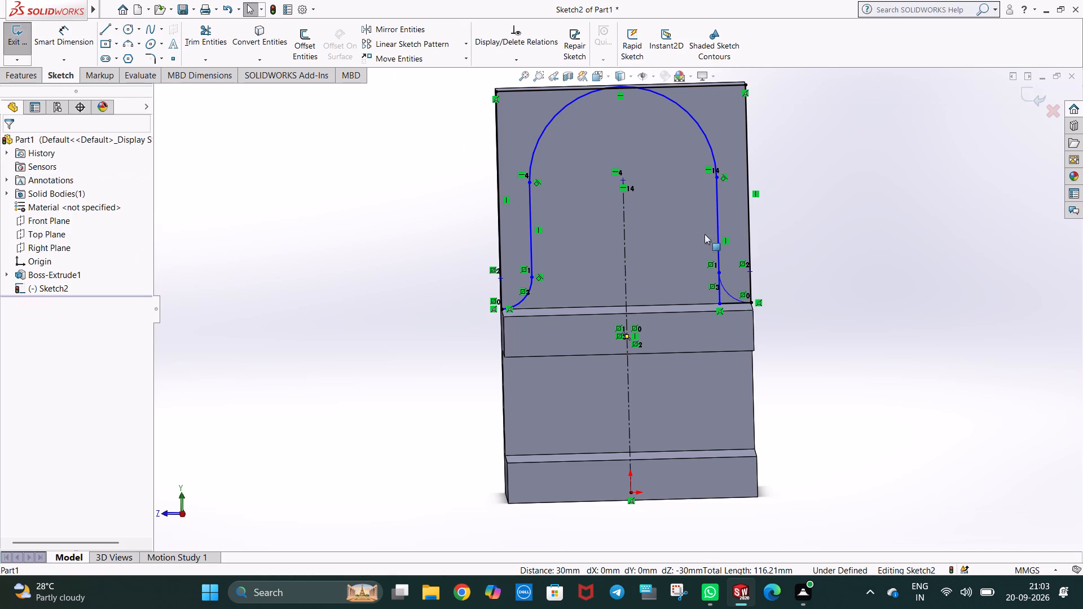
click(840, 277)
Trim the leftover vertical and horizontal line ends at the mirrored arc in the upright's lower-right corner.
click(203, 41)
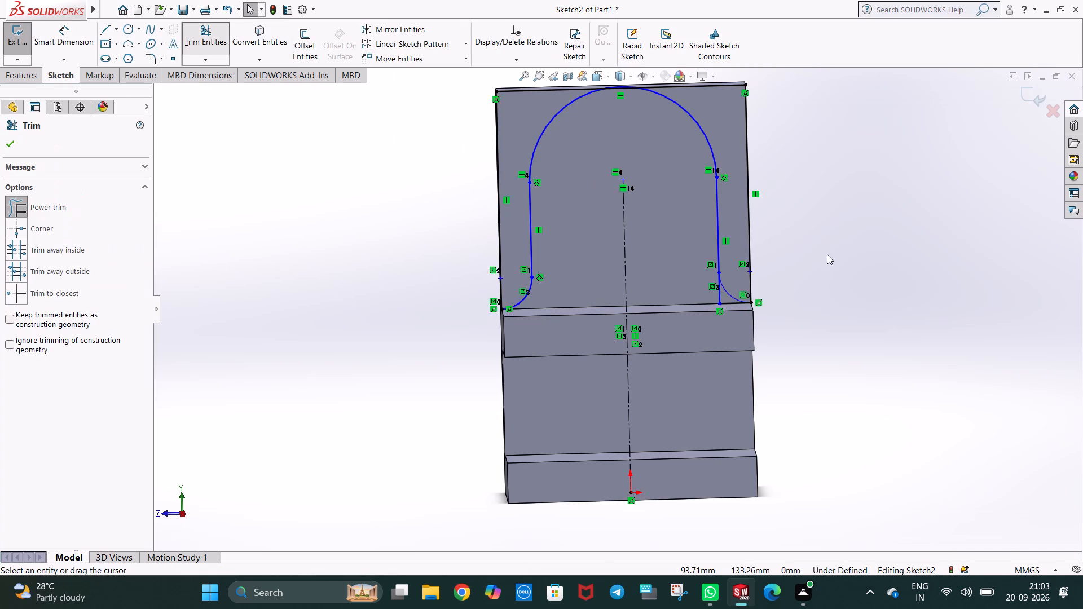
scroll(834, 282, down, 4)
drag(500, 319, 557, 339)
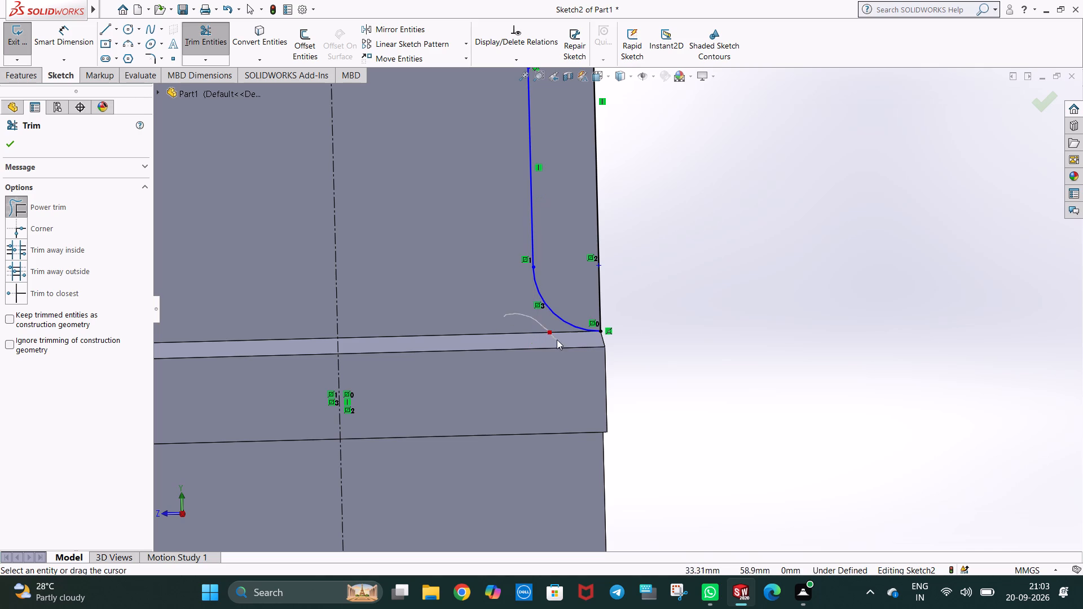
drag(557, 339, 562, 339)
scroll(666, 329, up, 4)
key(Escape)
key(Escape)
click(721, 267)
scroll(721, 267, up, 1)
Add radius dimensions to the large top arc and the lower-left corner arc of the upright's sketch.
click(76, 36)
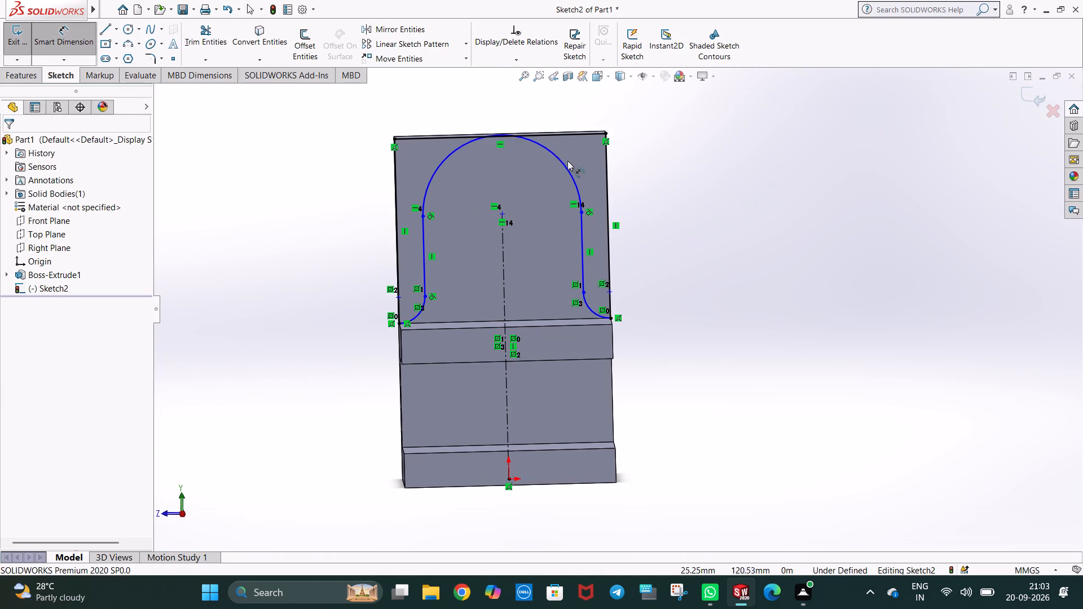
click(569, 168)
click(648, 171)
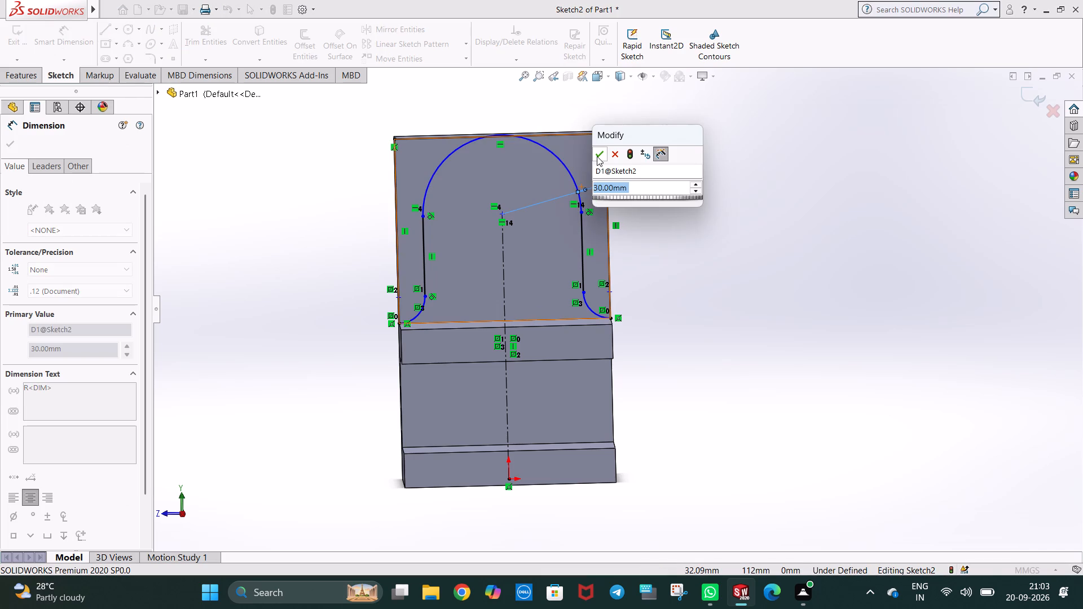
click(597, 156)
click(712, 241)
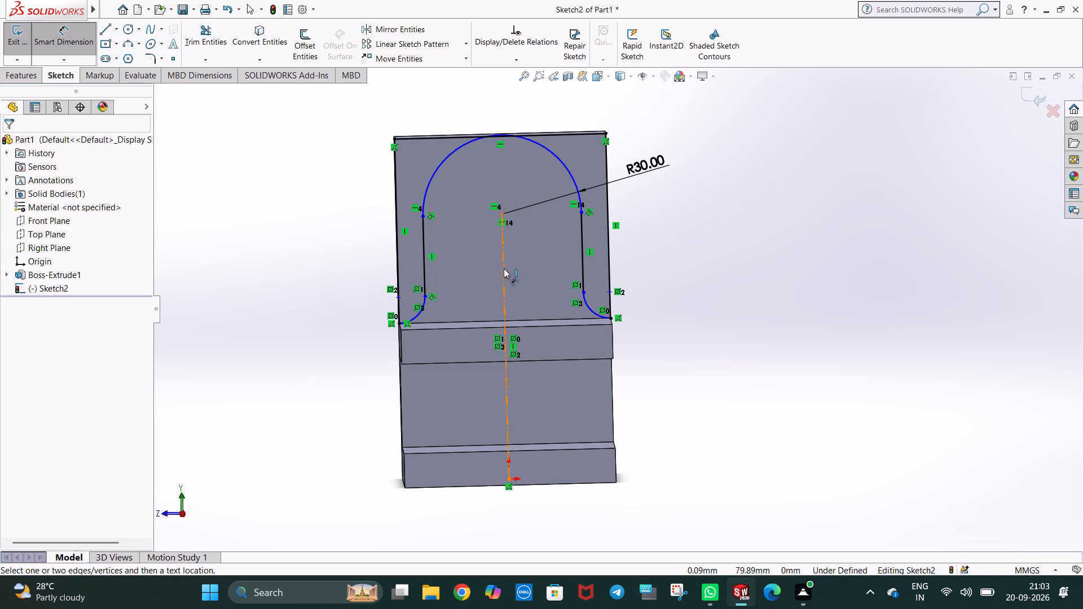
click(414, 317)
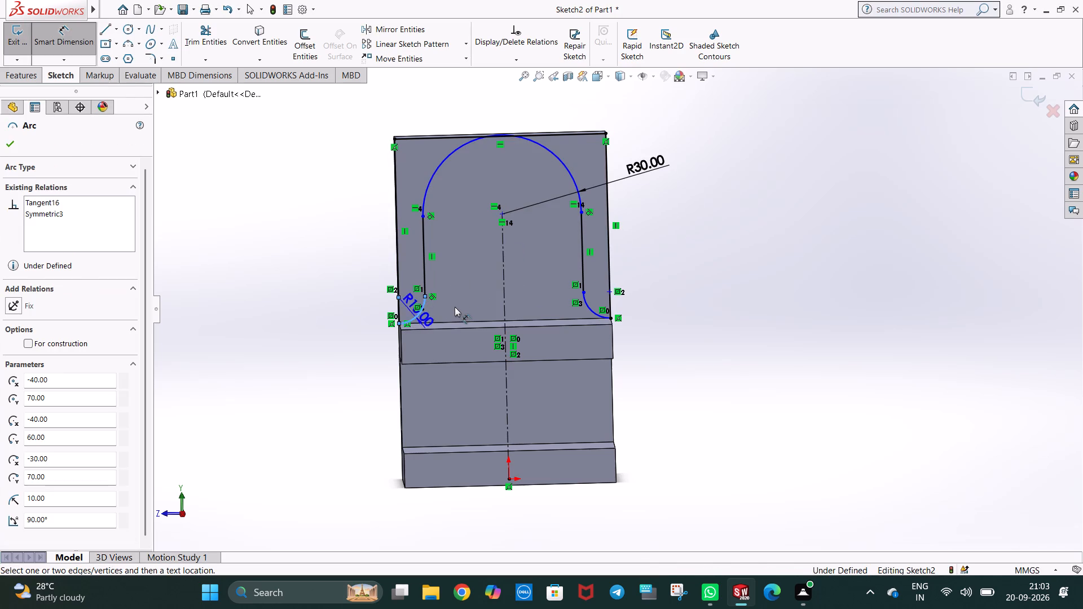
click(456, 305)
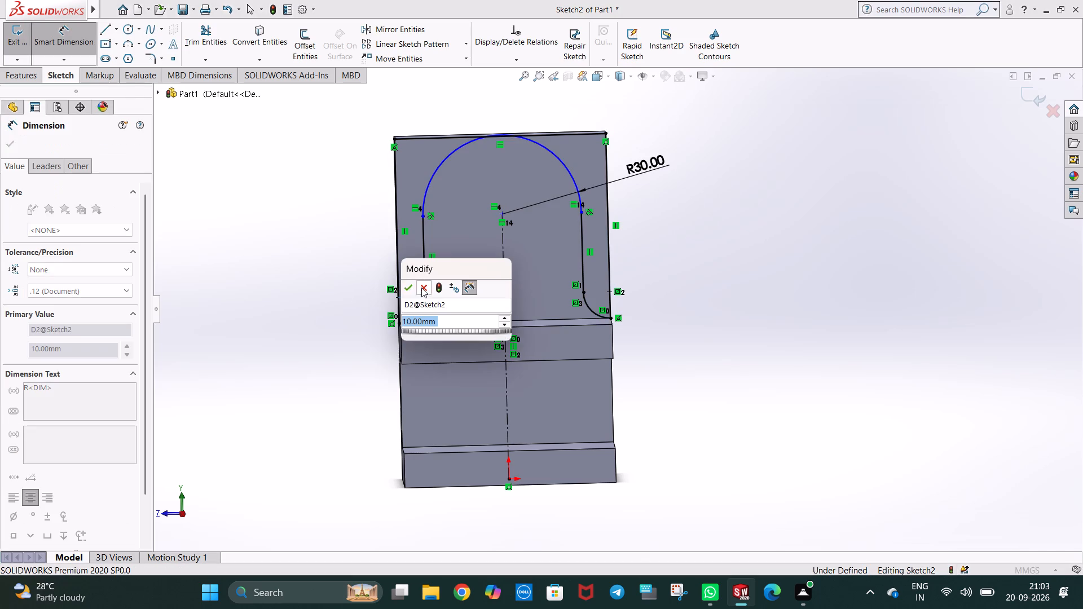
click(412, 284)
click(675, 249)
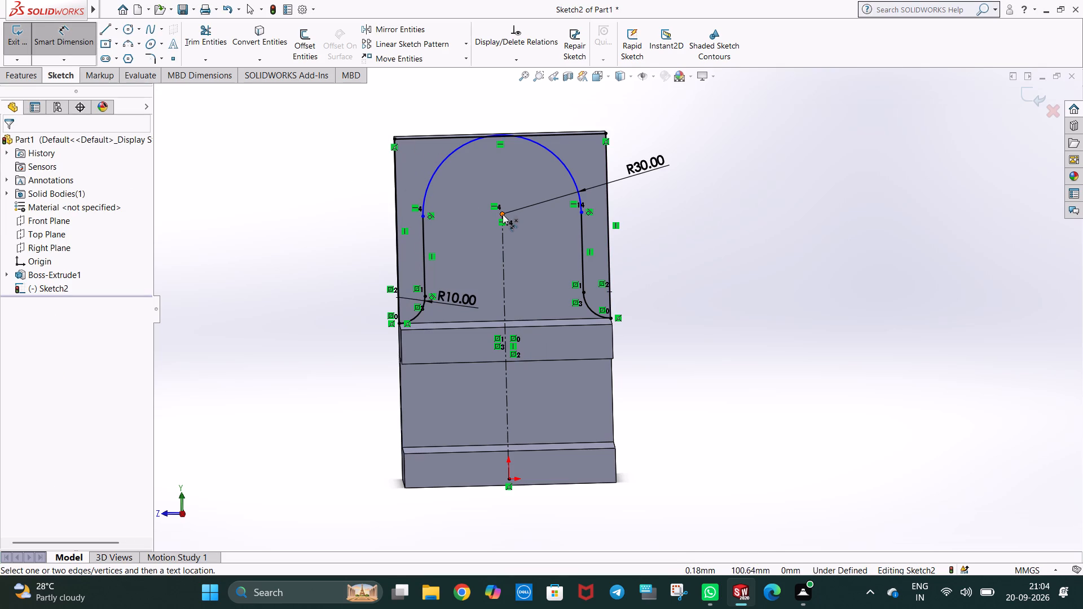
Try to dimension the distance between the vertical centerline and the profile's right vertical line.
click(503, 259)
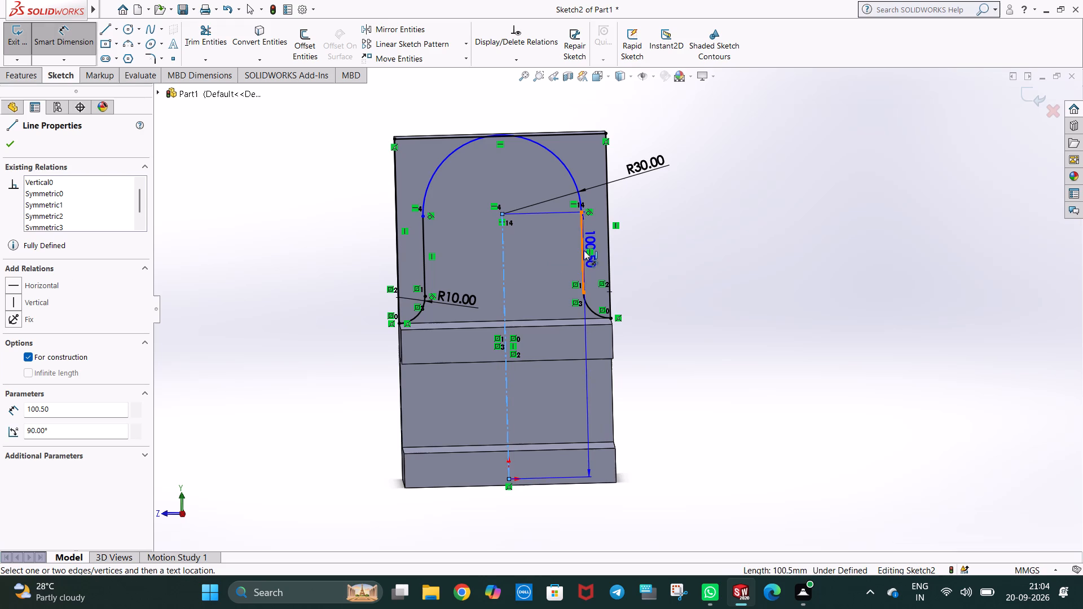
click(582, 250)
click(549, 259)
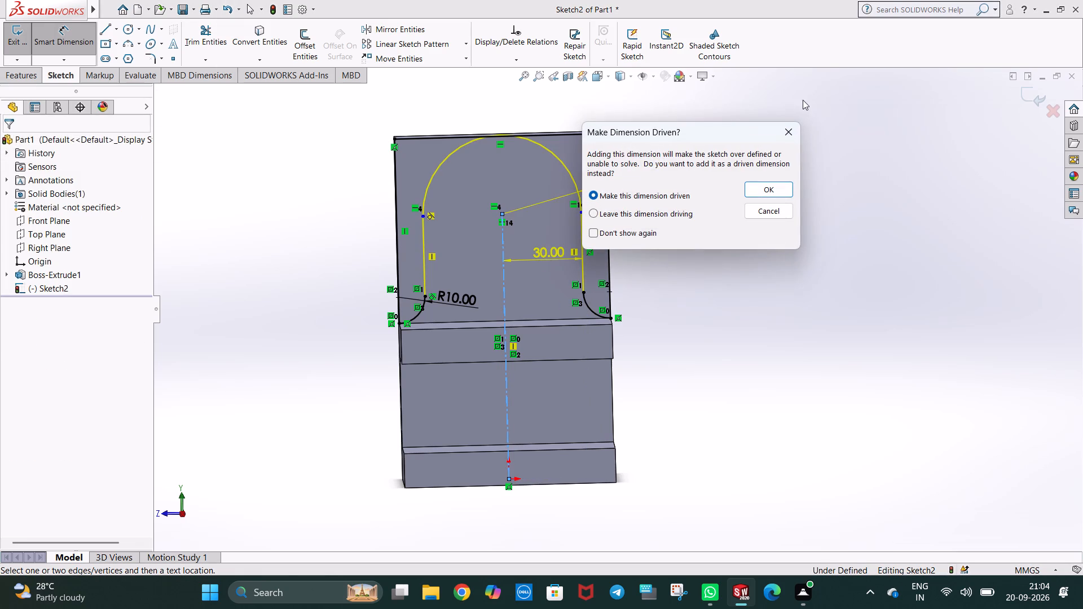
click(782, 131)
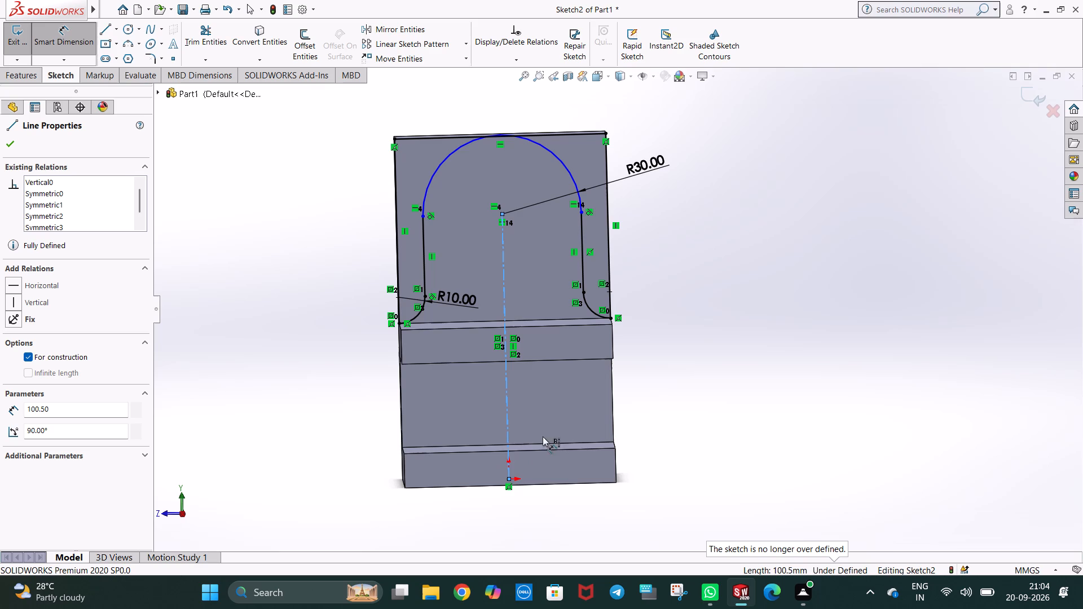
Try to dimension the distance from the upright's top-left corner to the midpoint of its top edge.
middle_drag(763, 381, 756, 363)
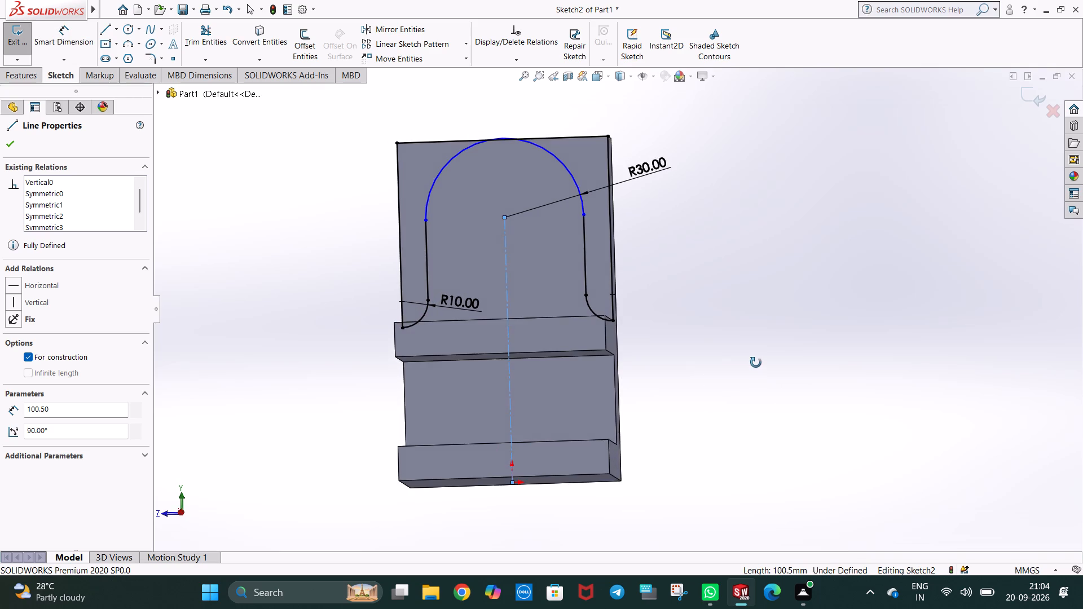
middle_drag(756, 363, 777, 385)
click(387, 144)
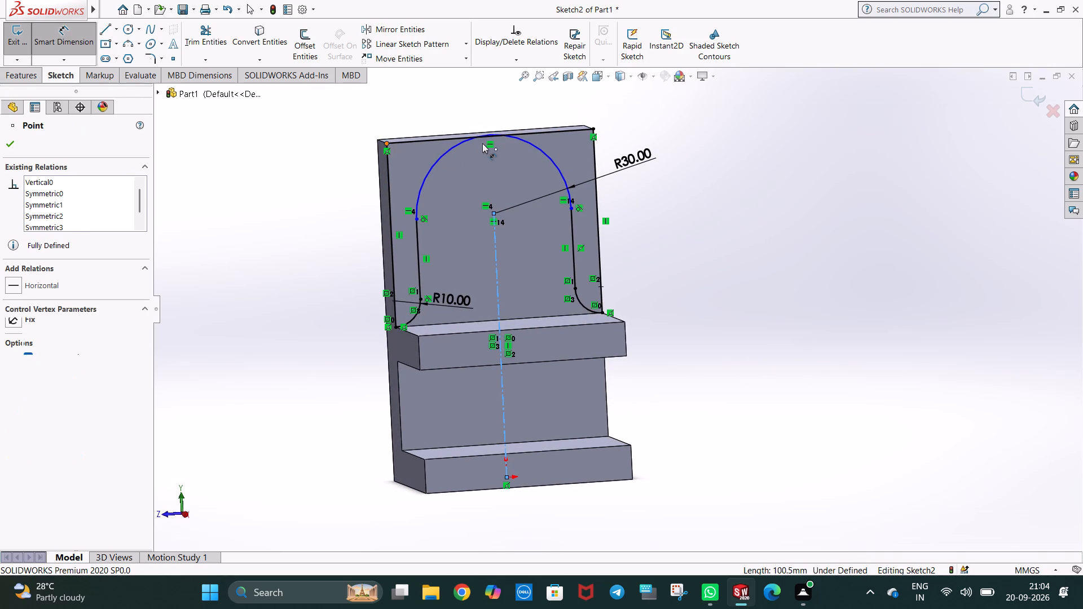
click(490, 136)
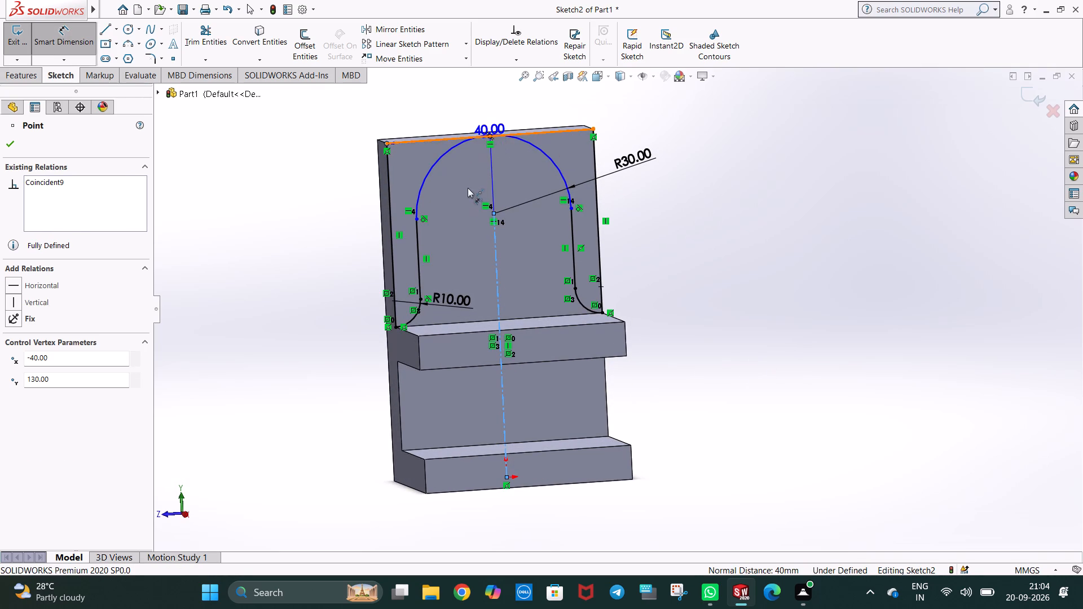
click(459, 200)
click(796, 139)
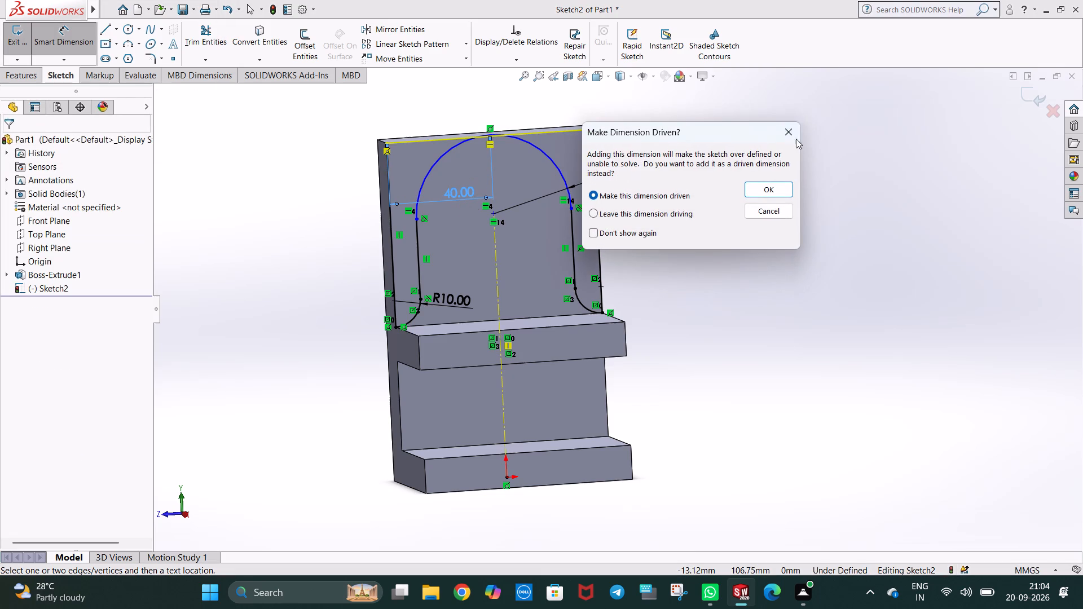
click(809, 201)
Dimension the distance between the top arc's centre and the lower-left corner arc's centre.
middle_drag(667, 262, 651, 267)
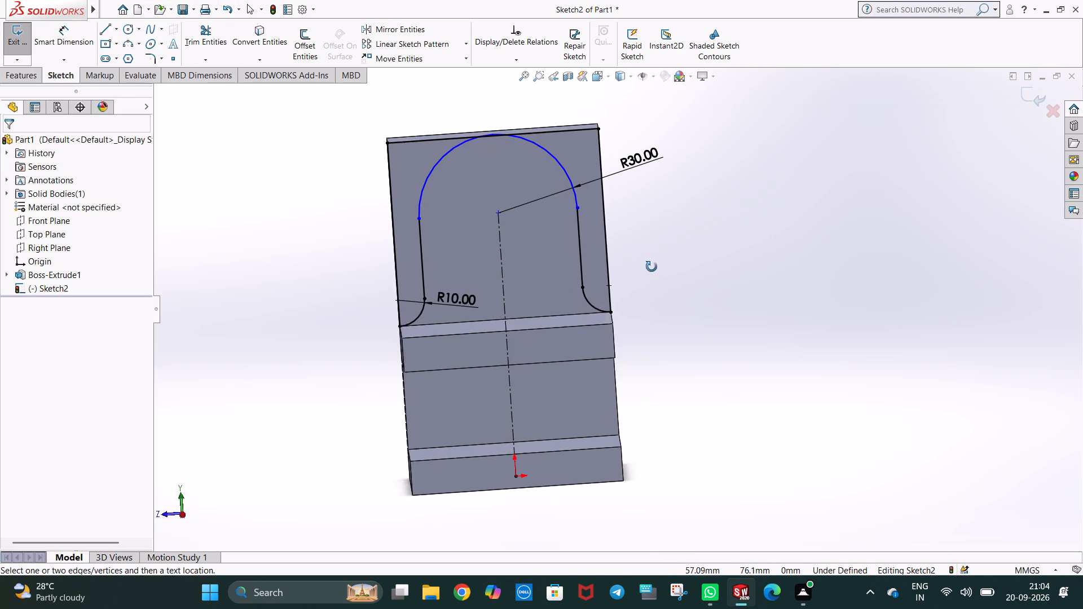
middle_drag(651, 267, 646, 270)
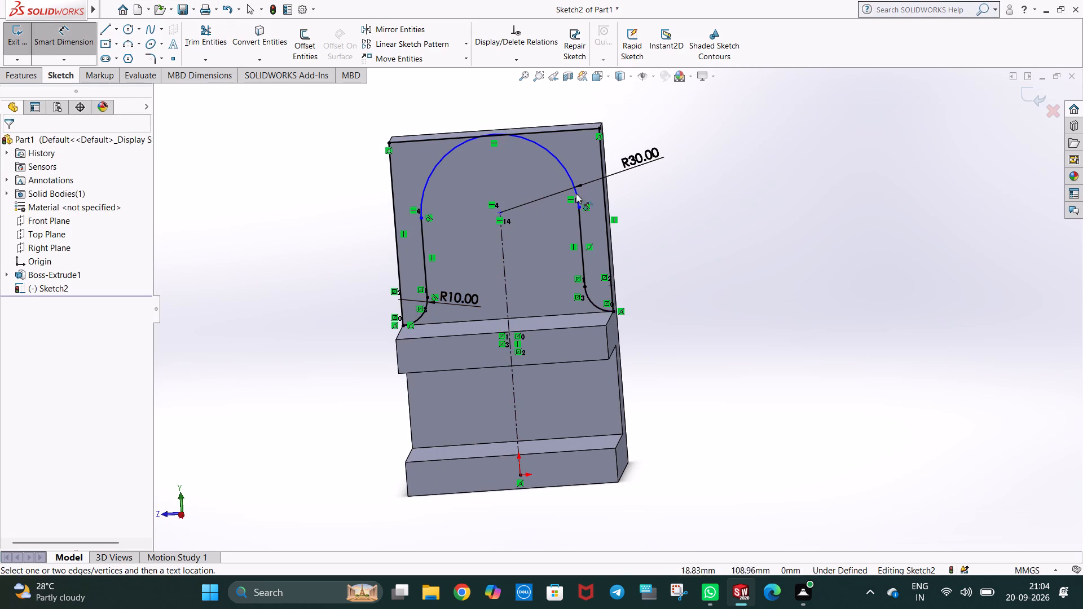
click(501, 213)
click(400, 300)
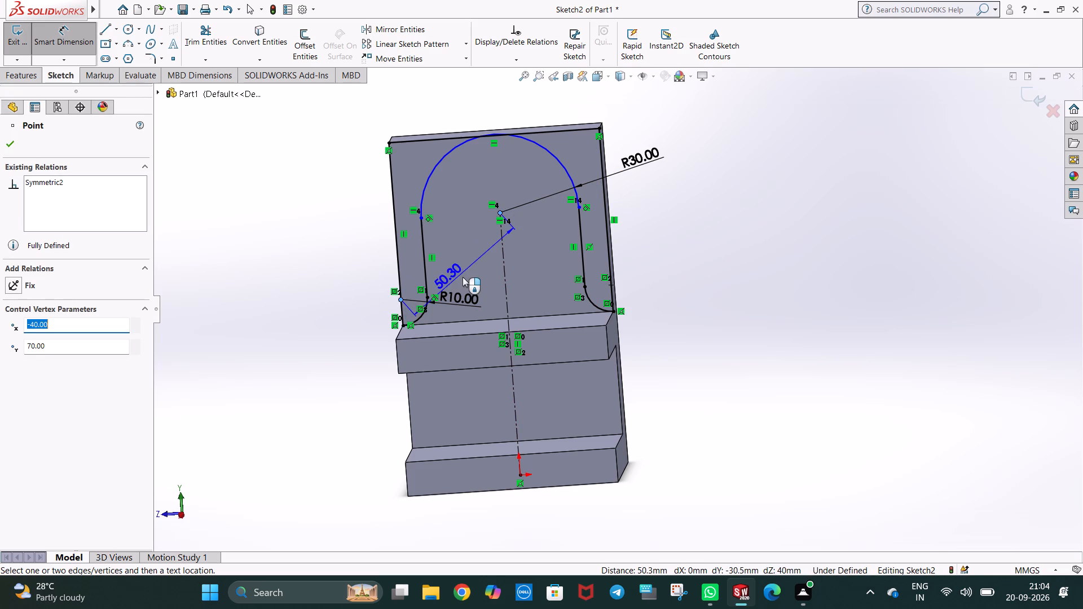
click(466, 268)
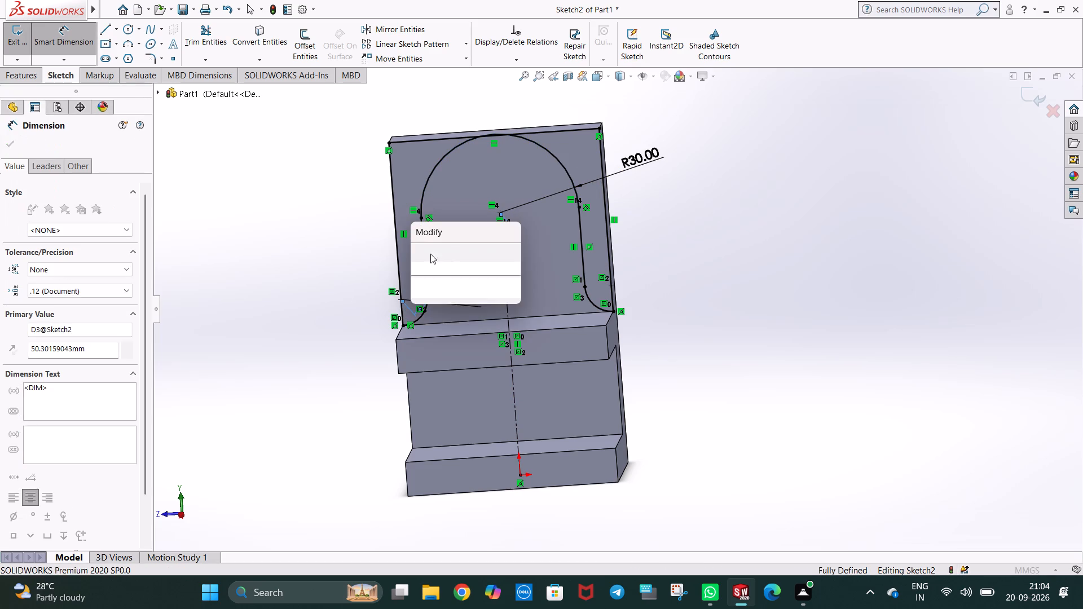
click(415, 248)
click(697, 259)
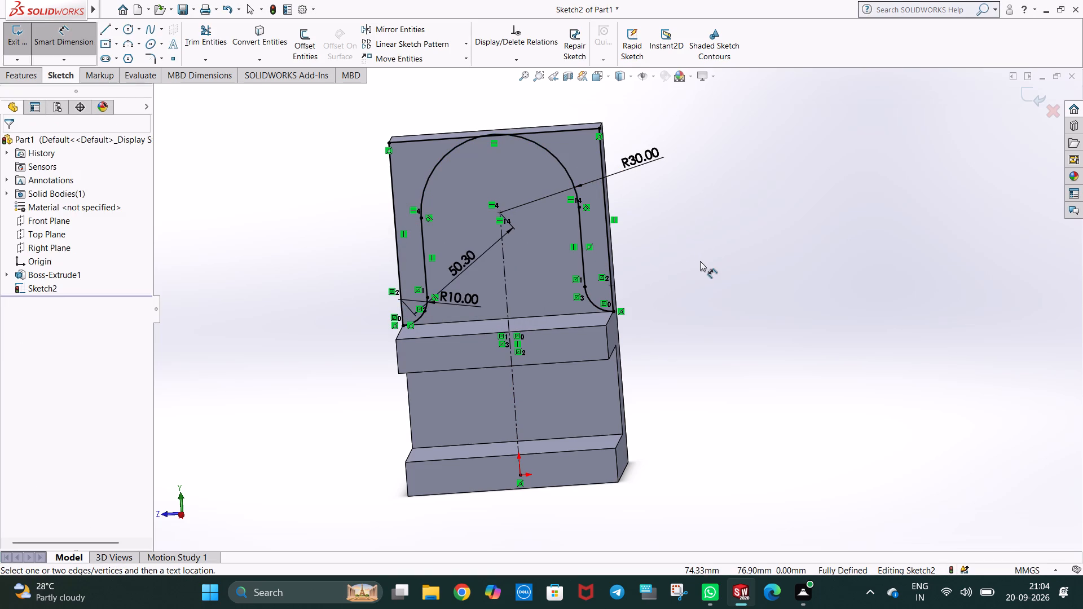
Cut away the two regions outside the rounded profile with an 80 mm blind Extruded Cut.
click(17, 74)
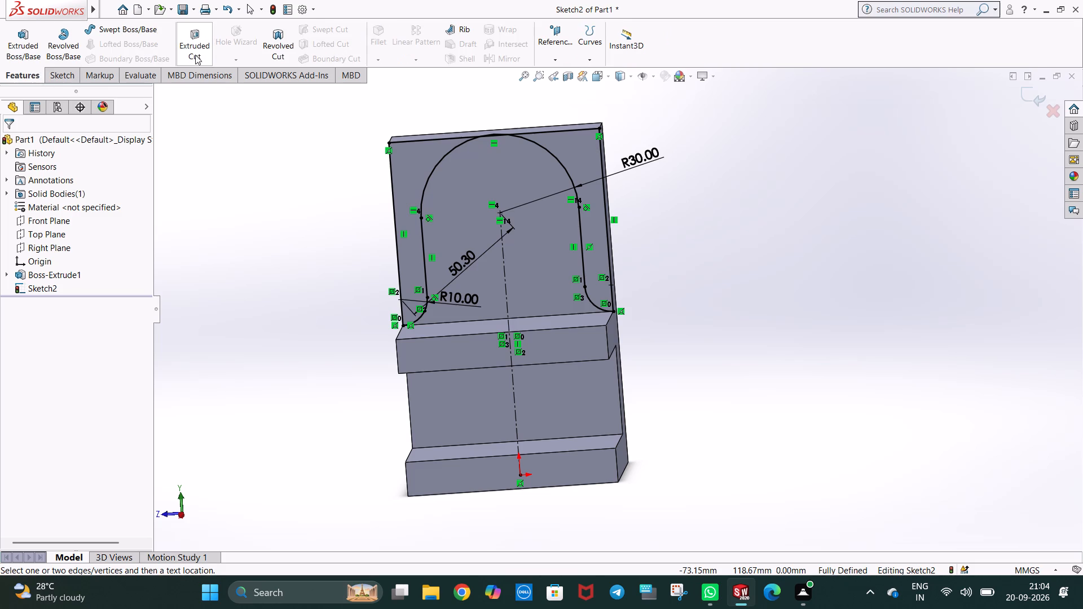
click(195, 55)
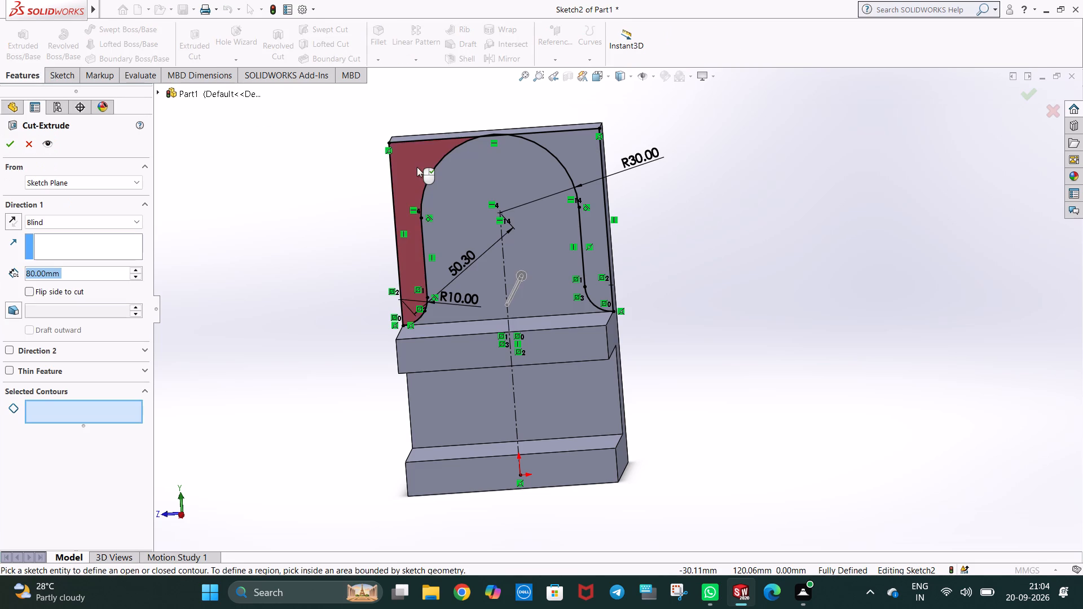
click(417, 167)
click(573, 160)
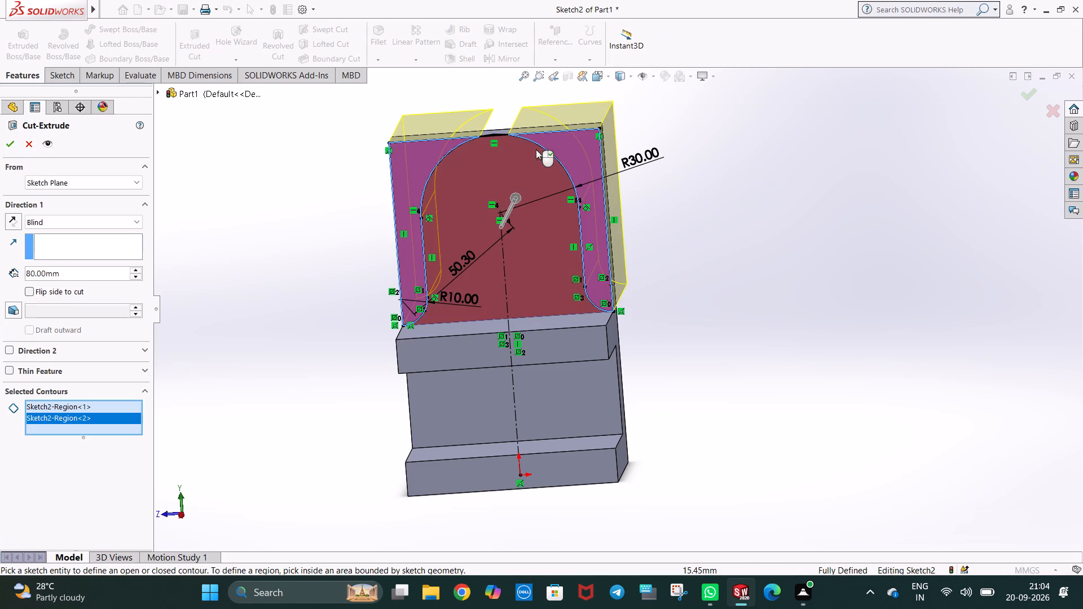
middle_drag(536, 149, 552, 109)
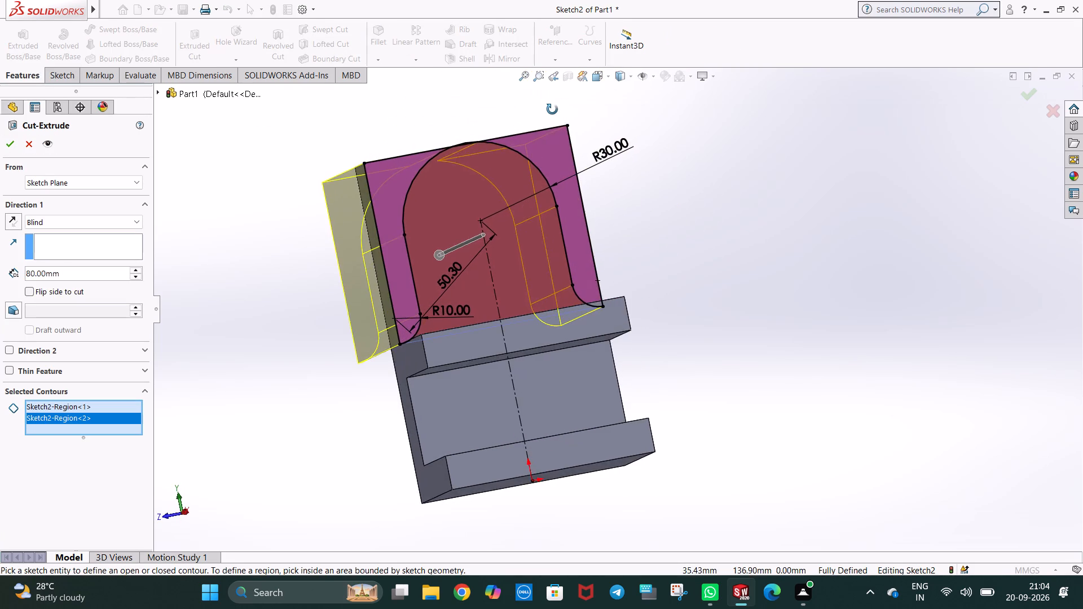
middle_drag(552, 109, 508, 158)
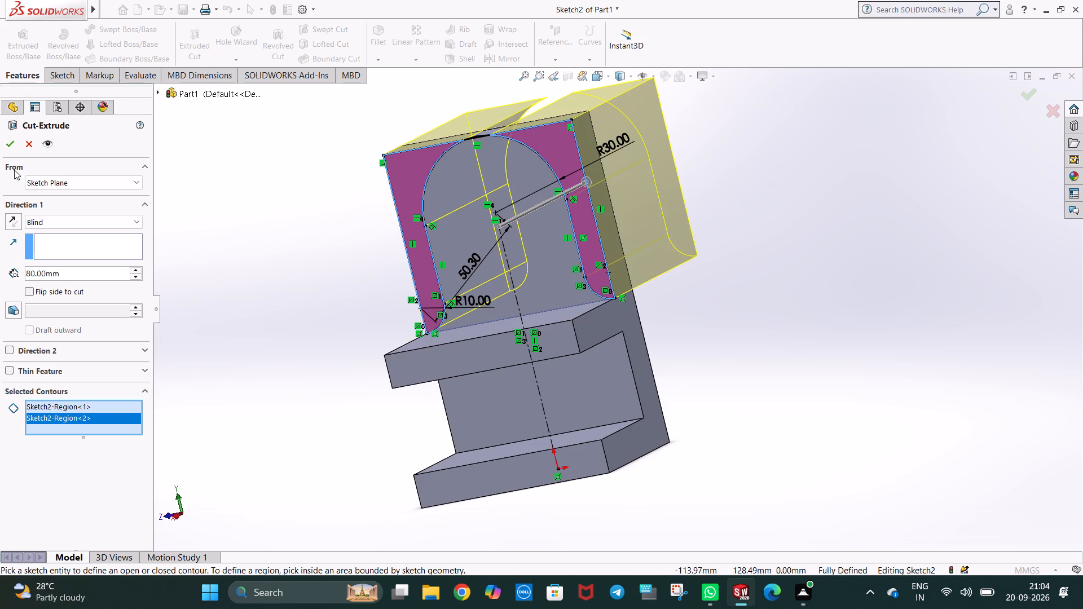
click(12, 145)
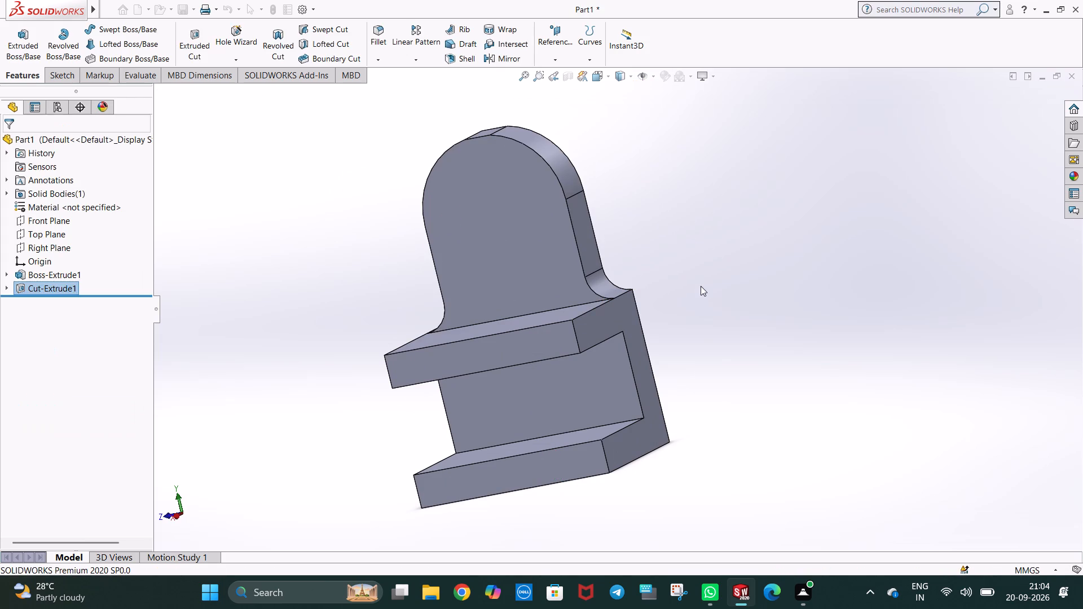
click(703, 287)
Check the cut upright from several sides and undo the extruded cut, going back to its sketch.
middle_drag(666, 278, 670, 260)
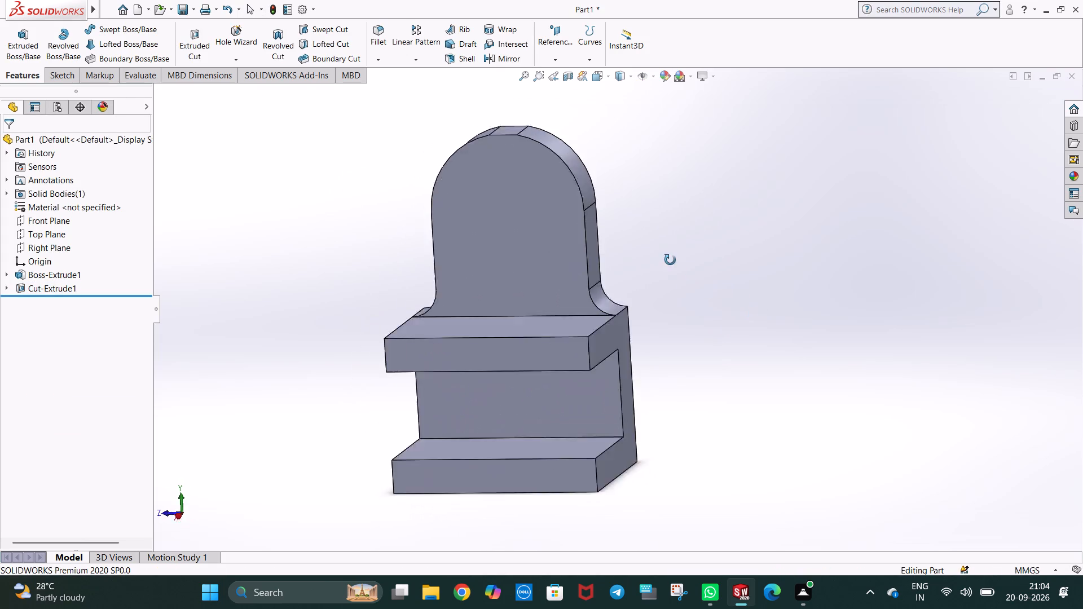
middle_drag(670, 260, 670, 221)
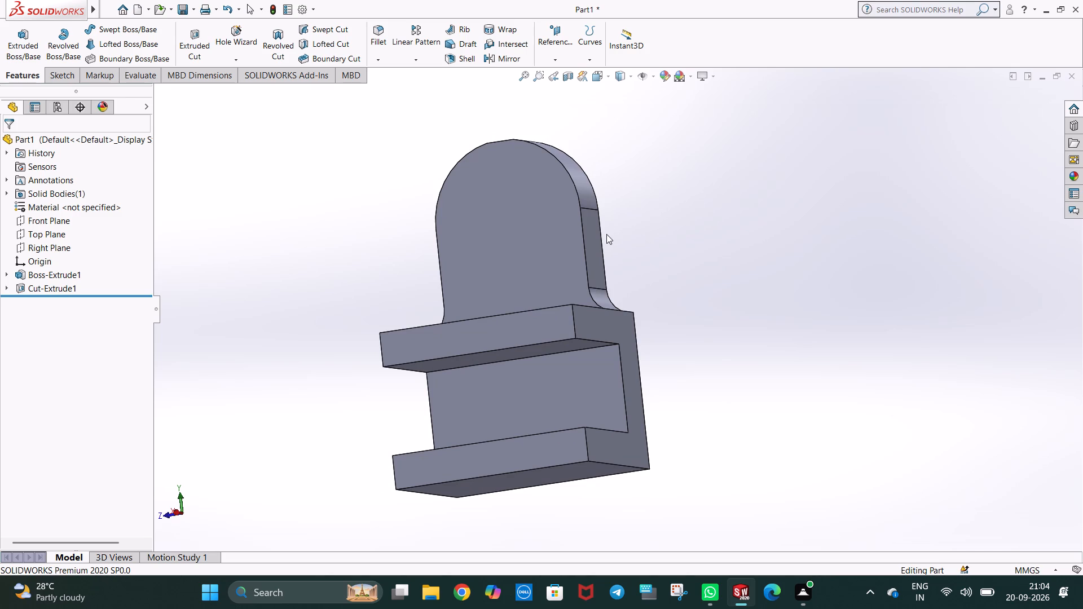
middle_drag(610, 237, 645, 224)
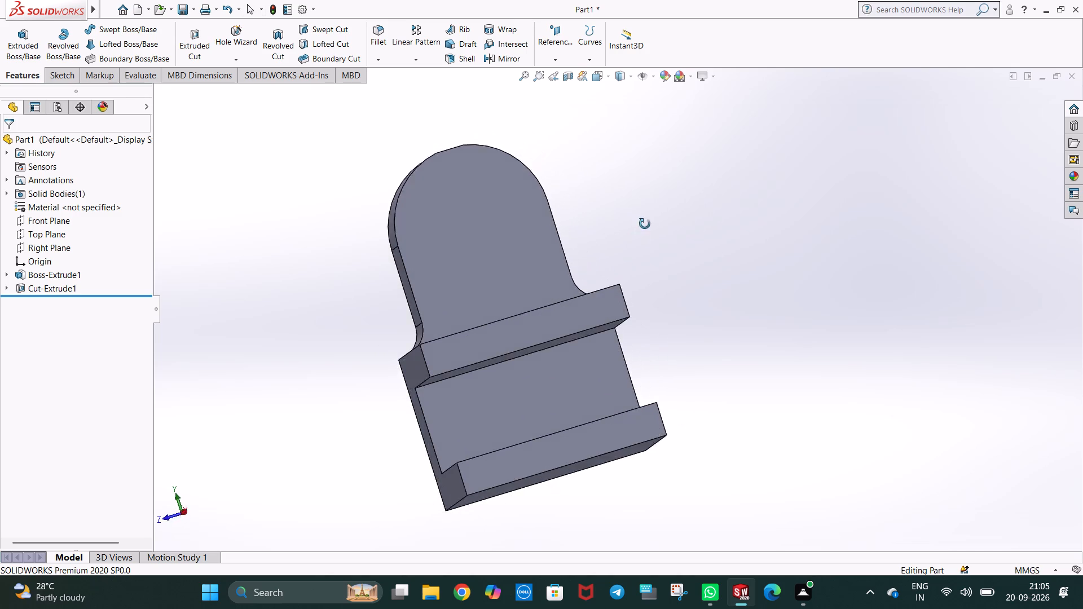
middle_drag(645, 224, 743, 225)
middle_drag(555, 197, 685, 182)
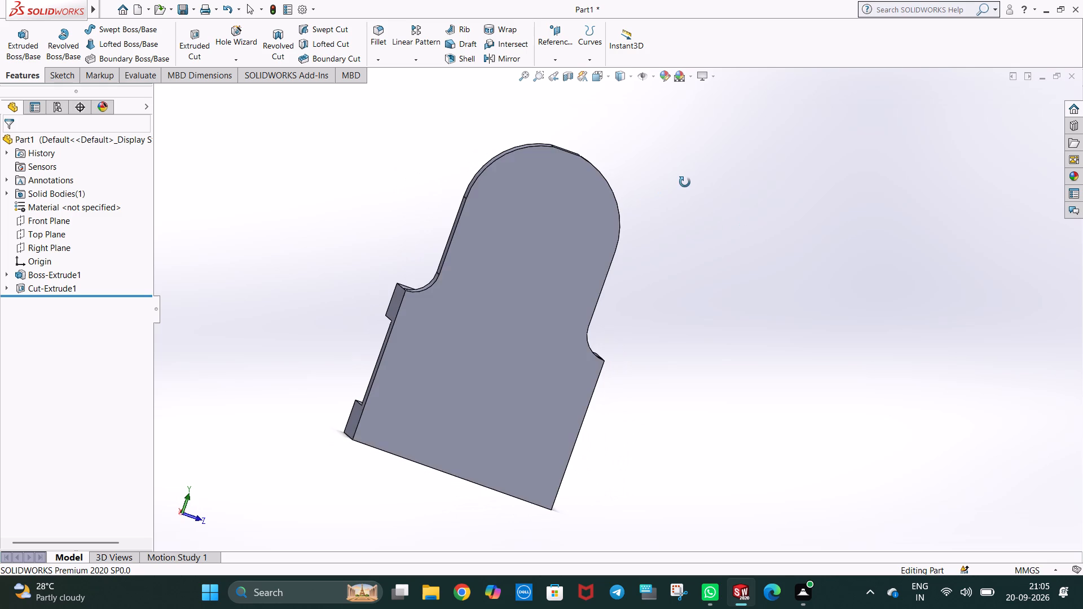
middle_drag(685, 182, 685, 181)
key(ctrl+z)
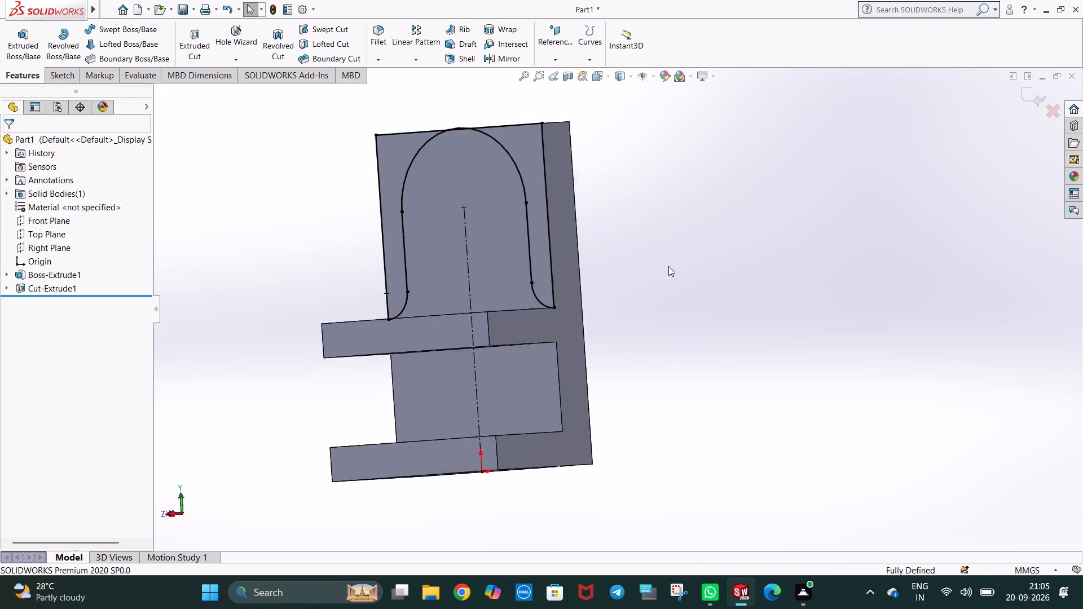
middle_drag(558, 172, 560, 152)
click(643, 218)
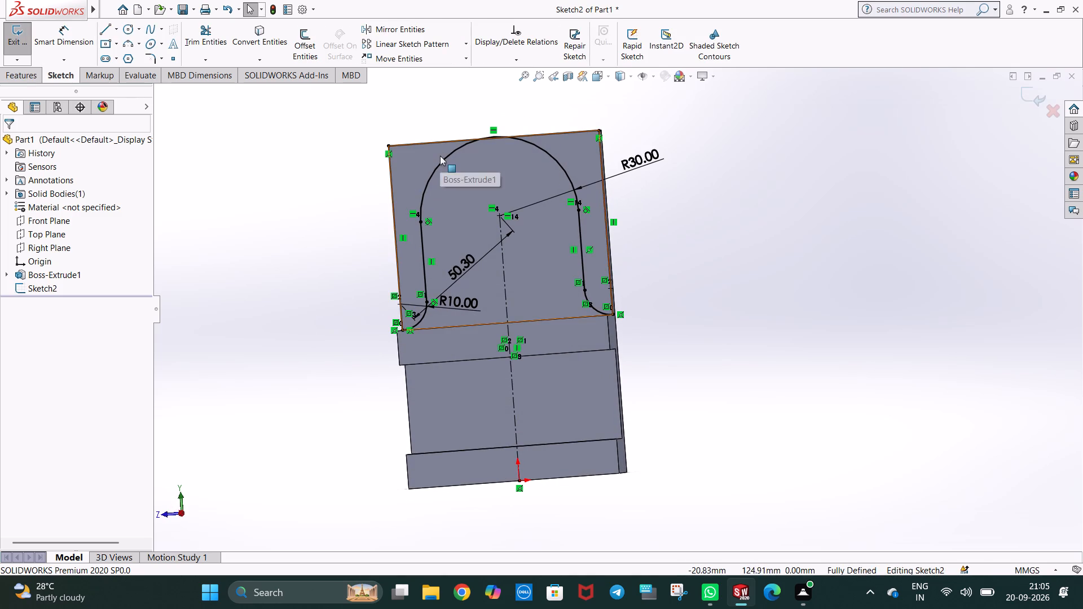
Examine the top arc and vertical centreline of the upright's profile sketch, viewing the sketch face straight on.
click(441, 160)
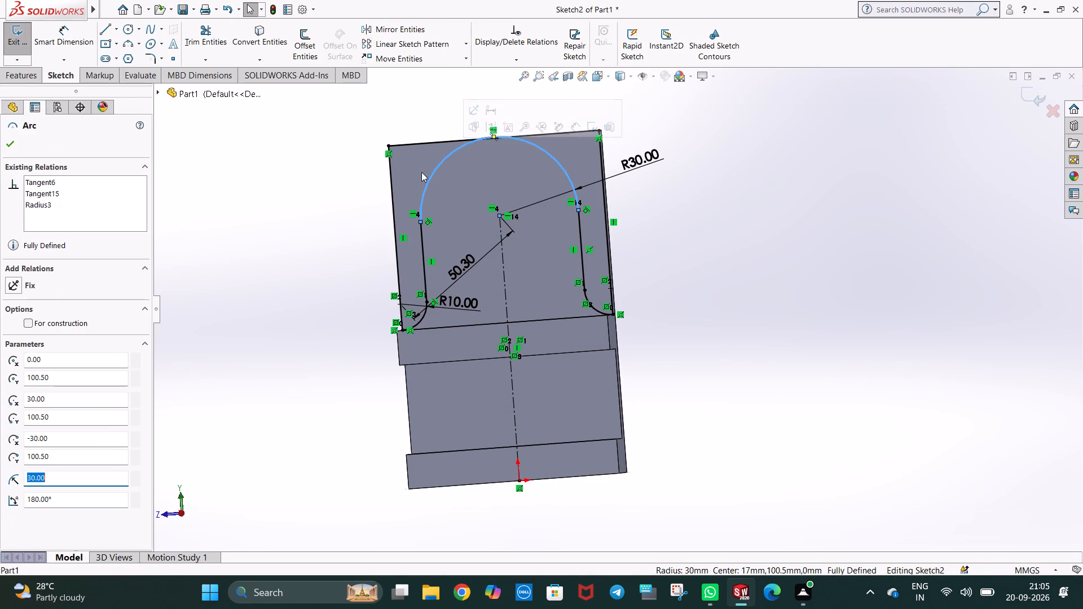
click(355, 187)
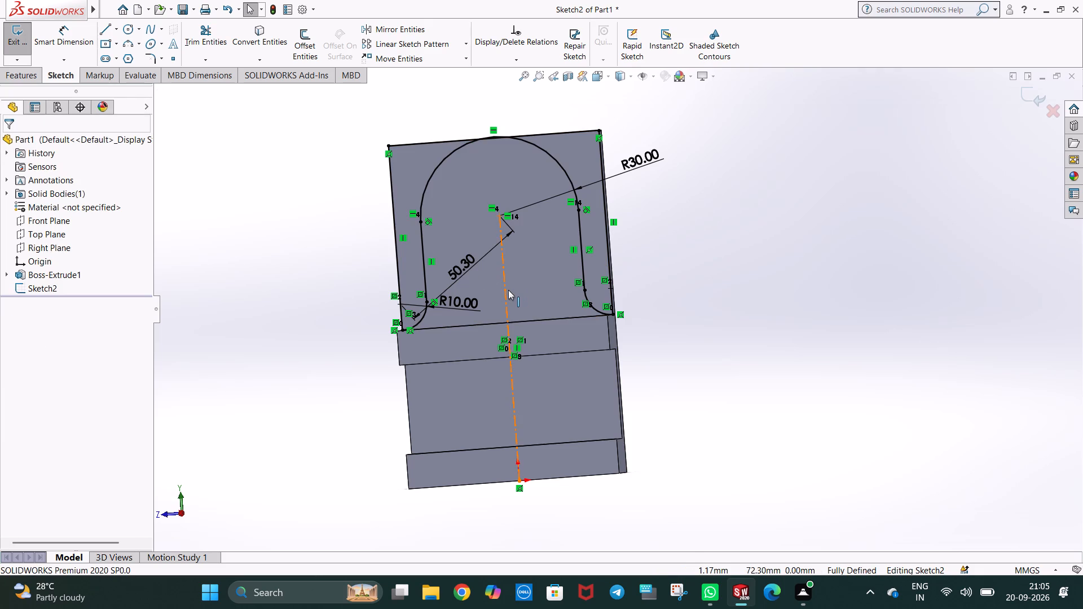
click(508, 290)
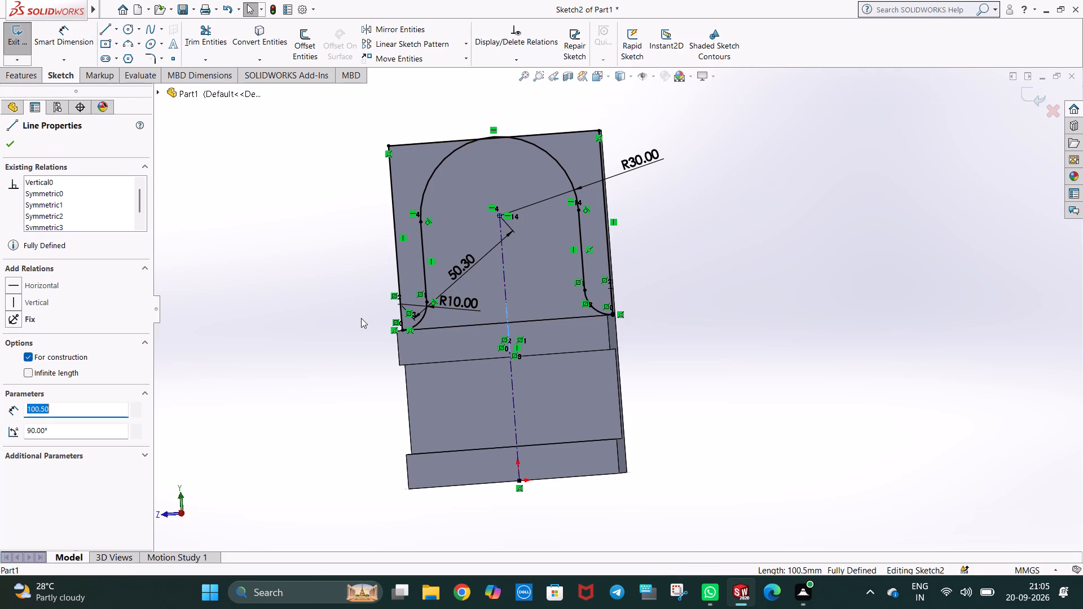
key(ctrl+7)
key(ctrl+8)
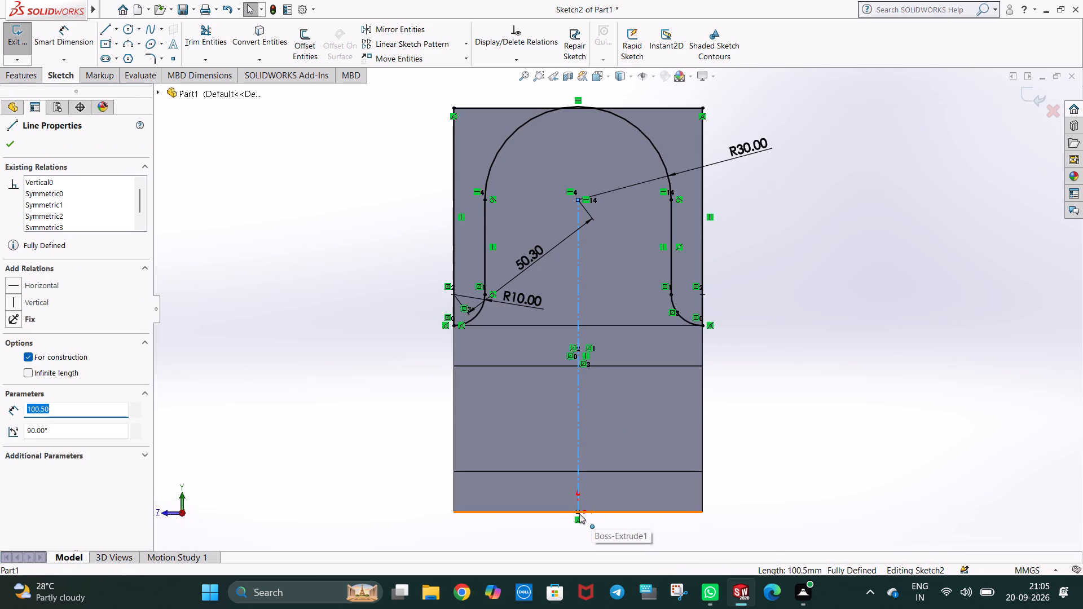
scroll(610, 520, down, 4)
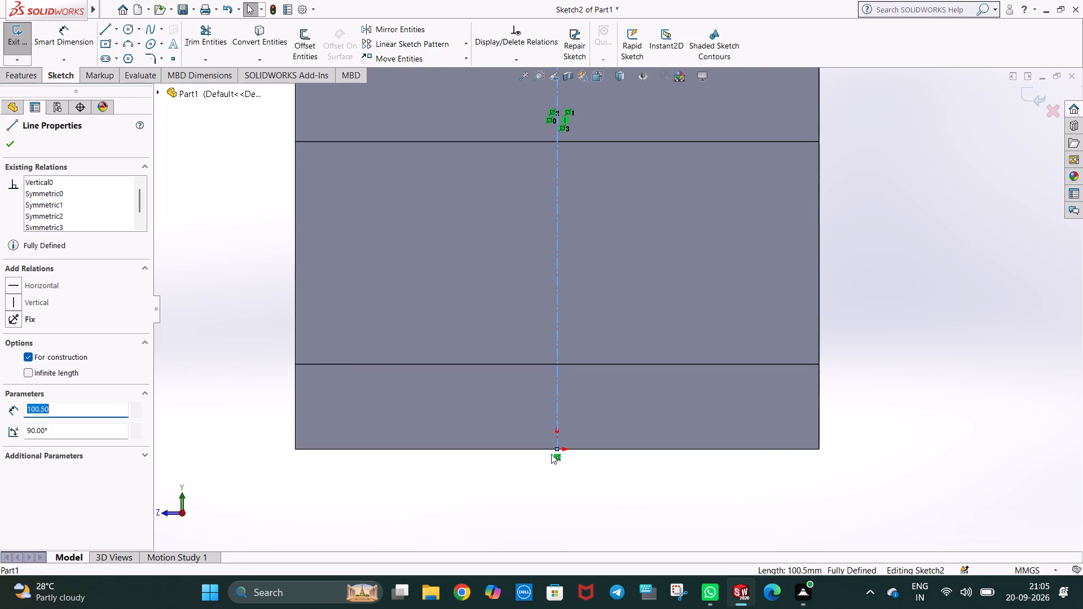
scroll(605, 350, up, 7)
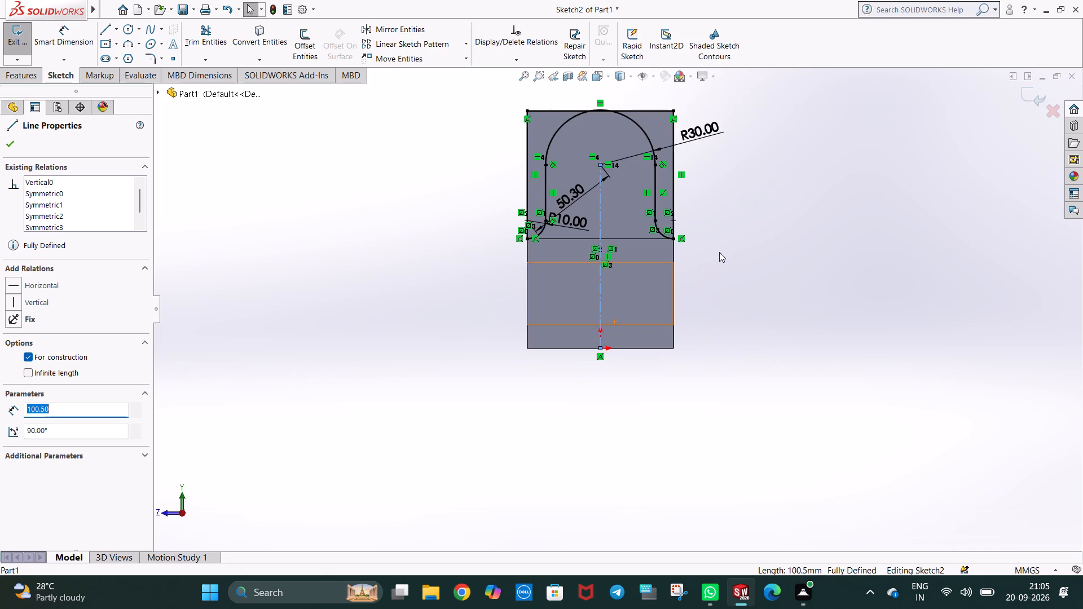
scroll(719, 252, down, 2)
scroll(703, 132, up, 1)
scroll(694, 142, down, 1)
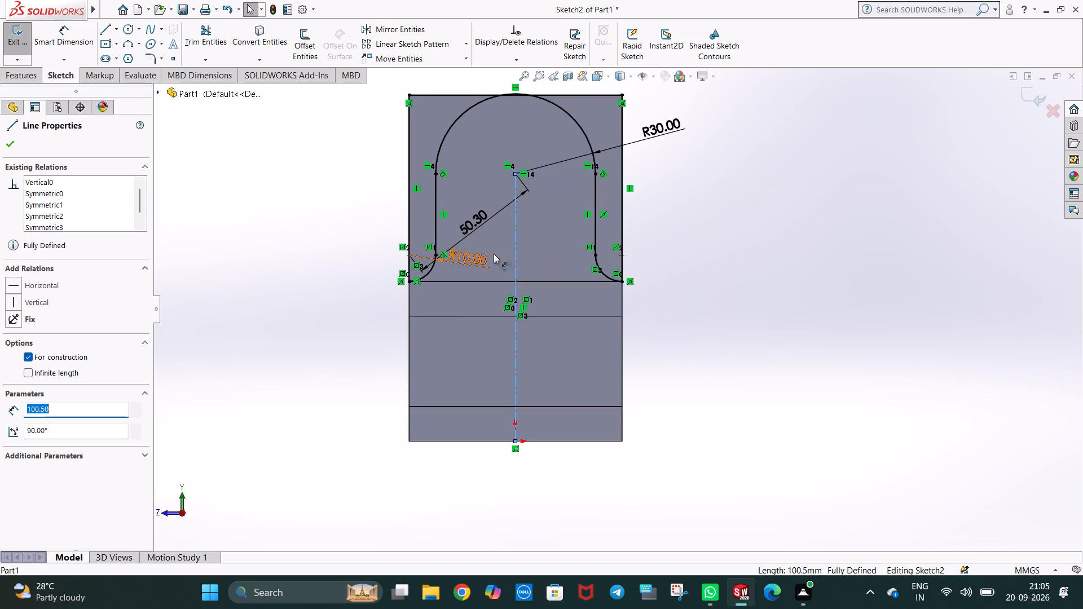
click(660, 254)
click(513, 257)
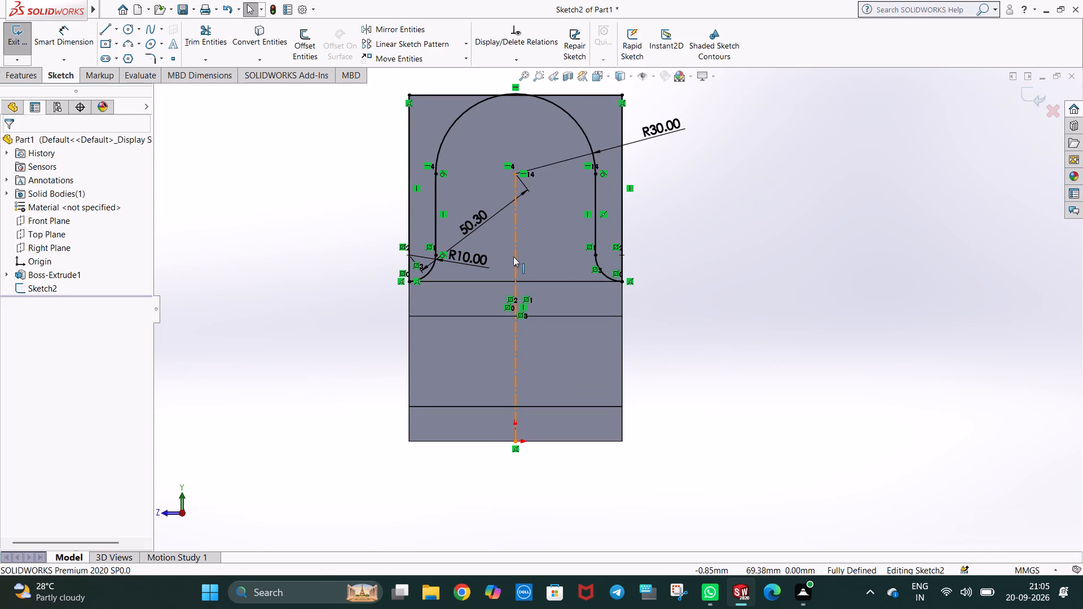
click(336, 354)
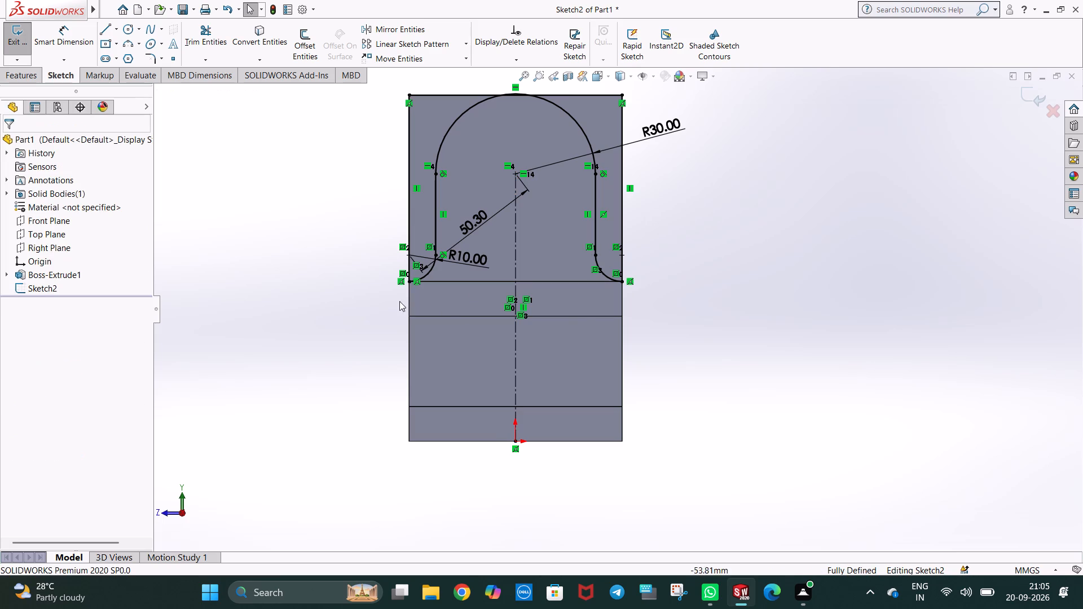
Add a tangent relation between the profile's top arc and the upright's top edge line.
click(661, 235)
click(579, 127)
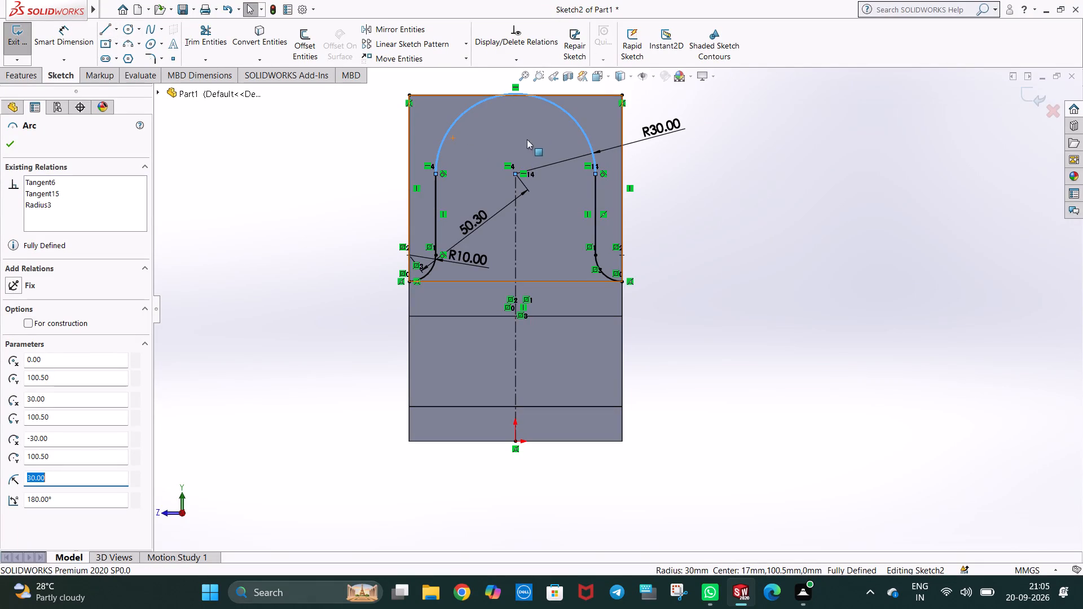
click(573, 96)
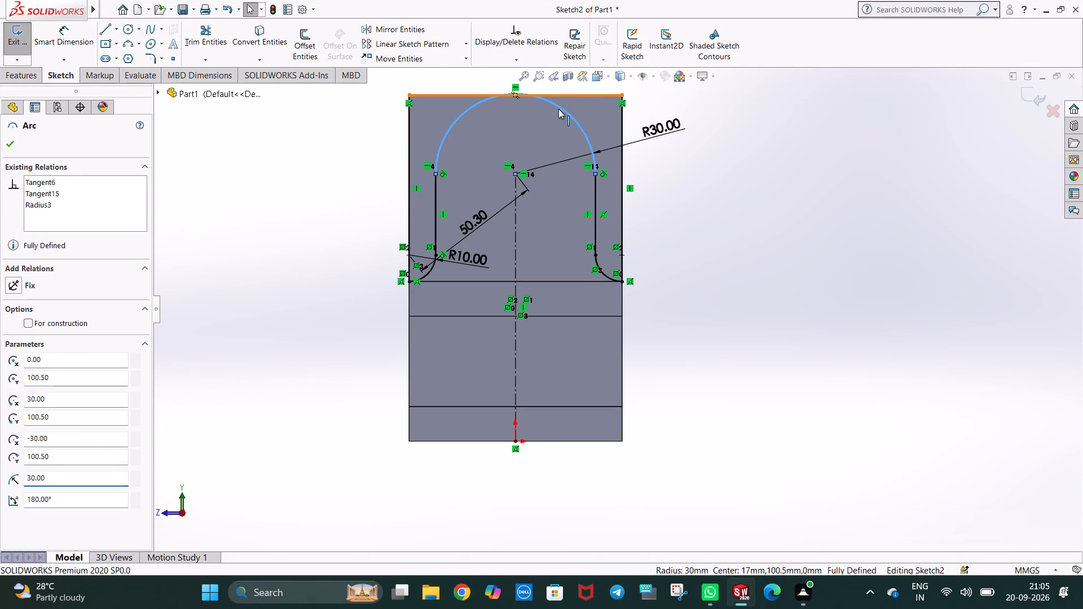
ctrl+click(560, 107)
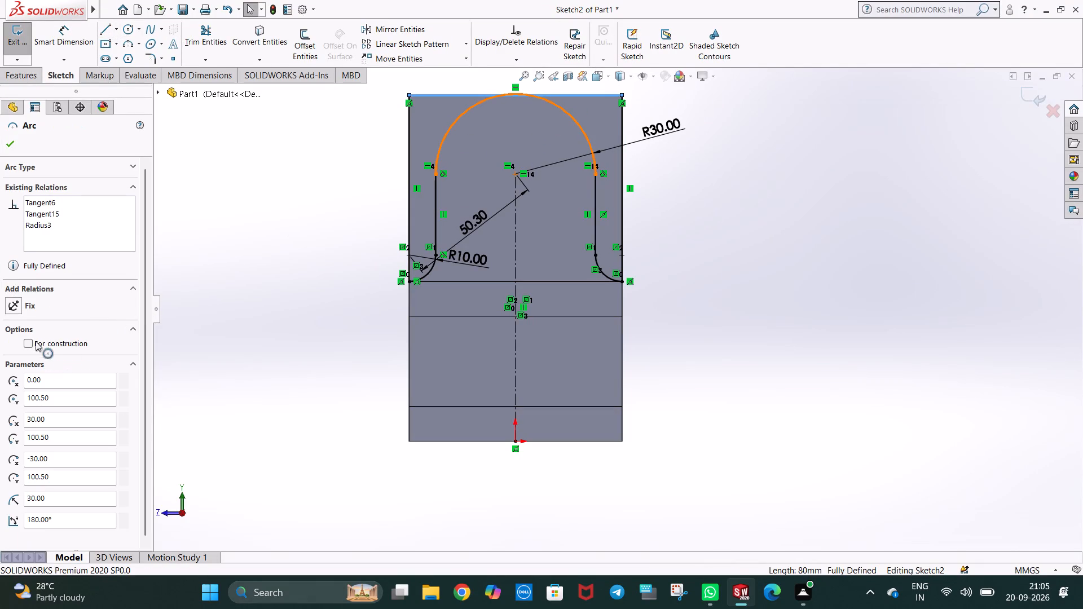
ctrl+click(42, 341)
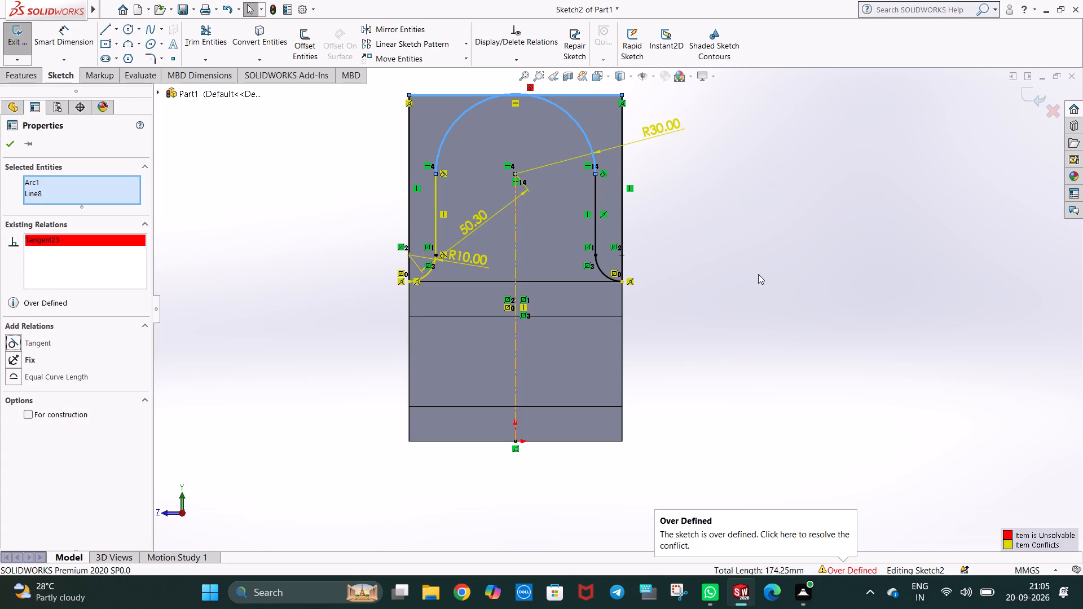
click(758, 274)
Delete the R30 radius dimension from the profile's top arc.
click(672, 133)
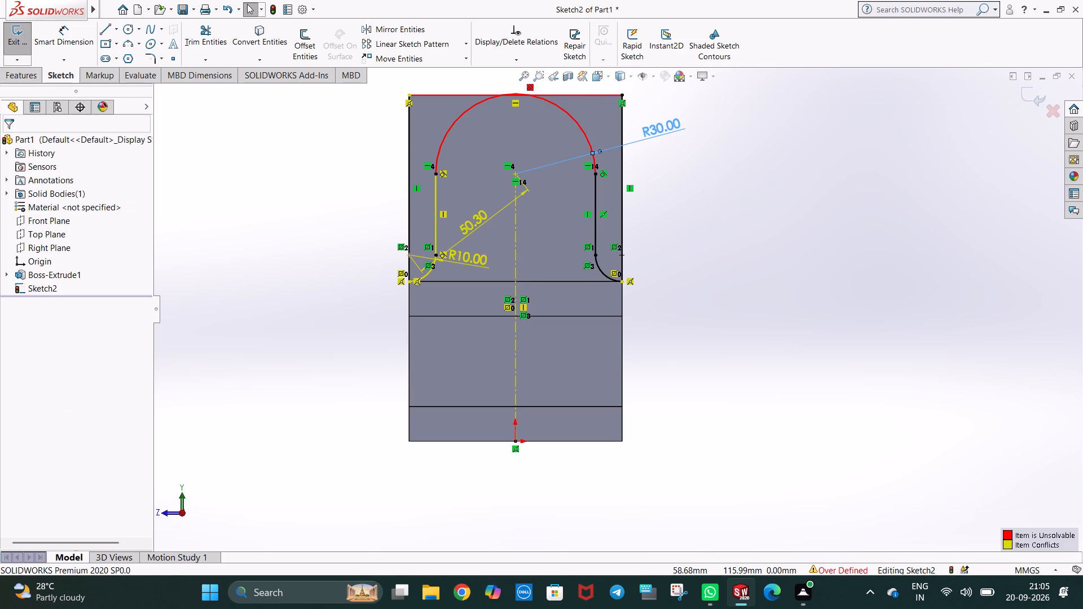
key(Delete)
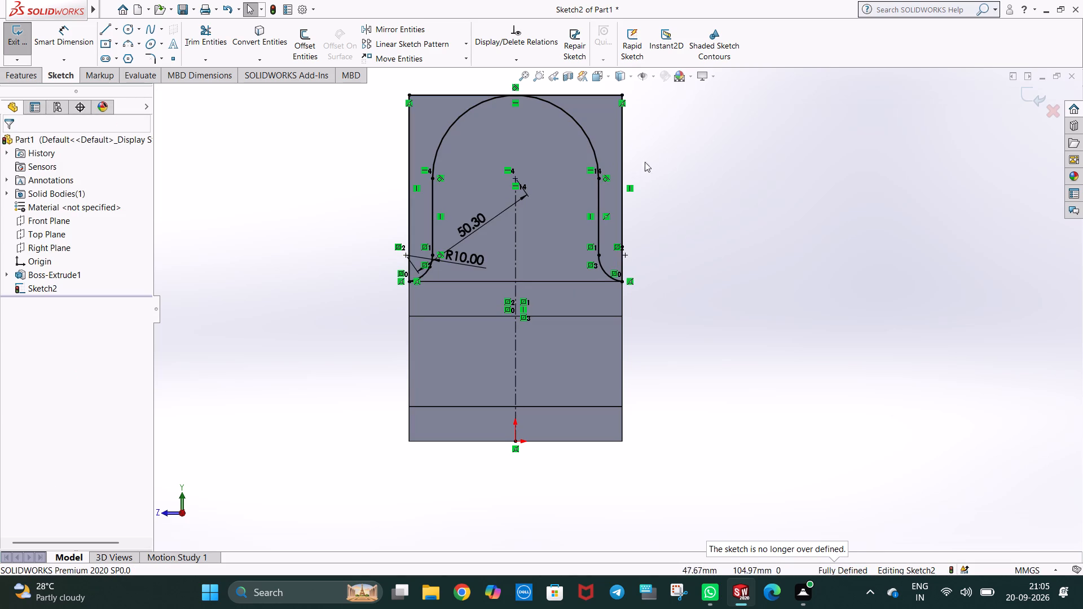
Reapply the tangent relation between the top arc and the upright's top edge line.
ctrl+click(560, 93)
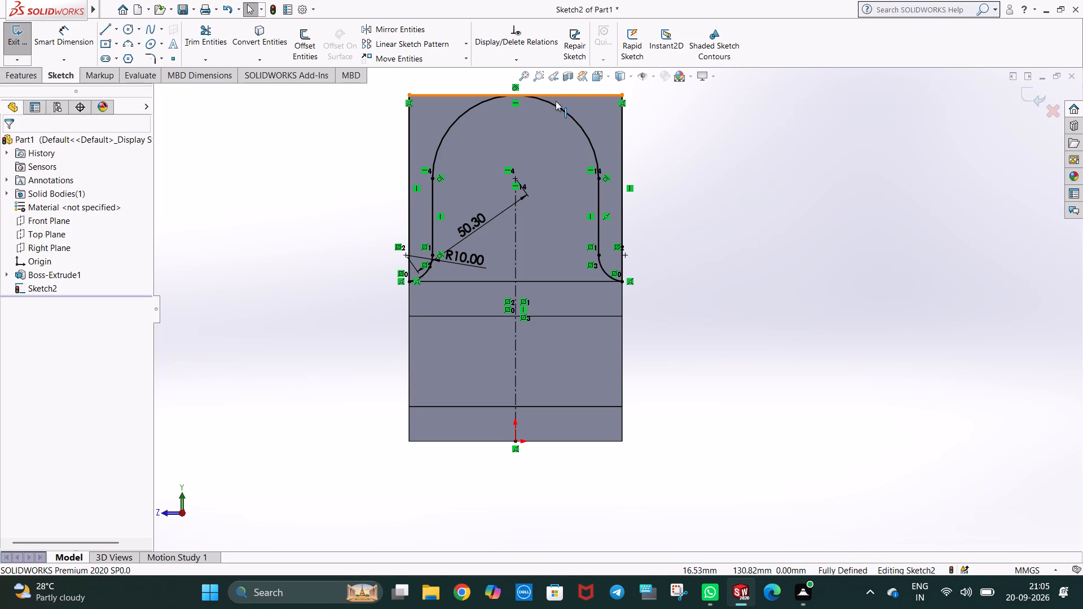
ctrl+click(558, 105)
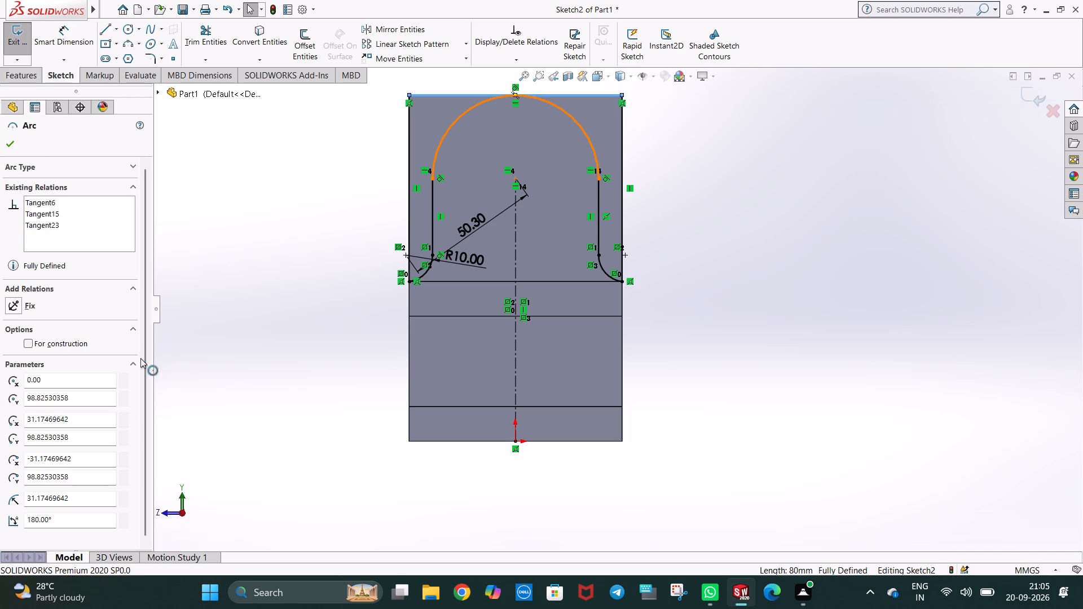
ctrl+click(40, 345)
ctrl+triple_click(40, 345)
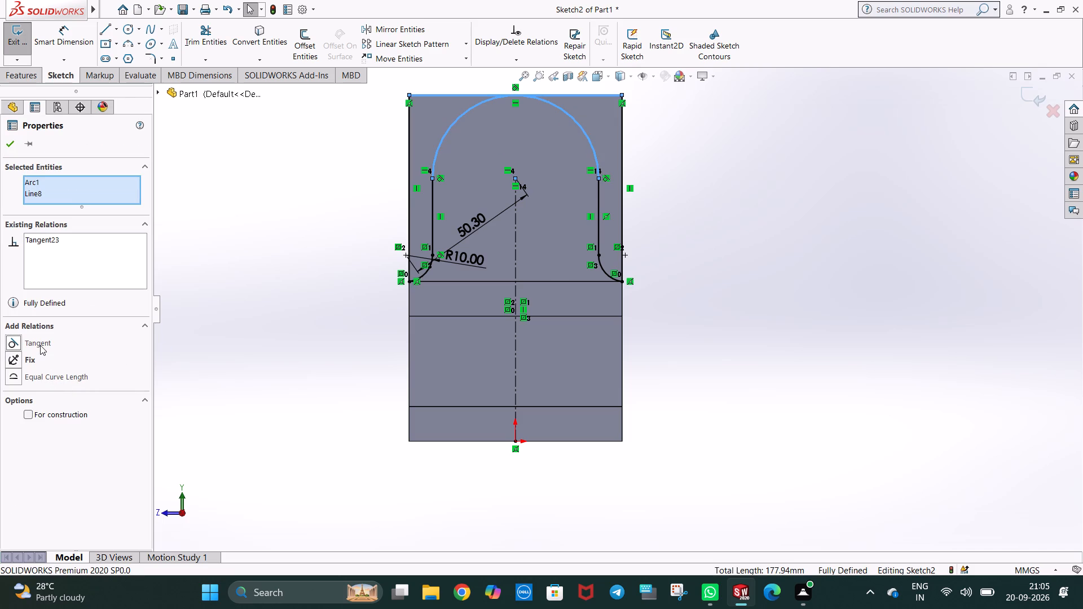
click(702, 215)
Cut away the two regions outside the rounded profile with an 80 mm blind Extruded Cut.
middle_drag(712, 214, 702, 235)
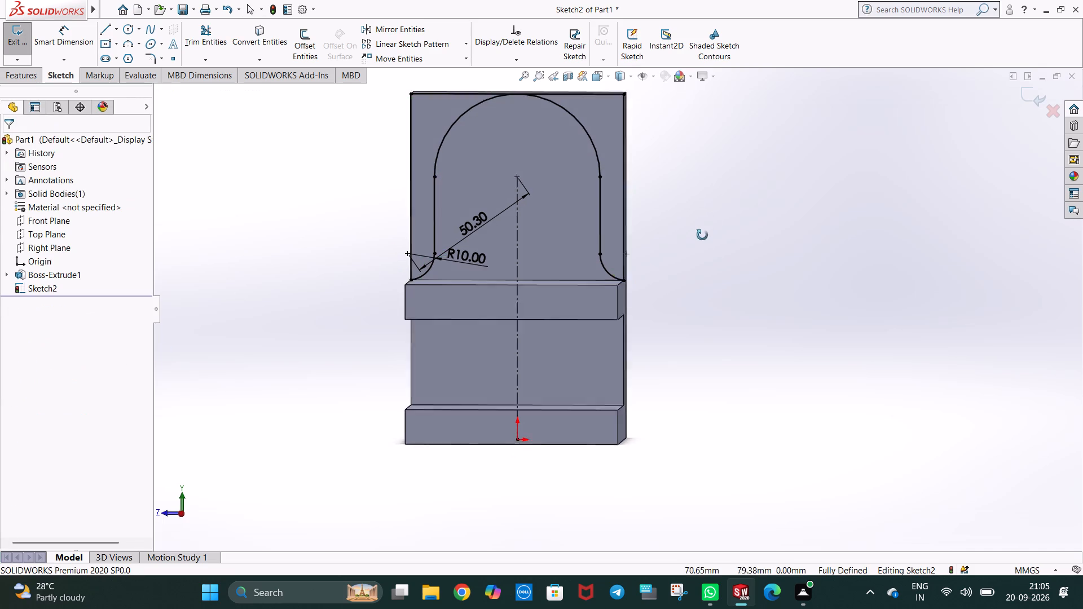
middle_drag(702, 235, 715, 244)
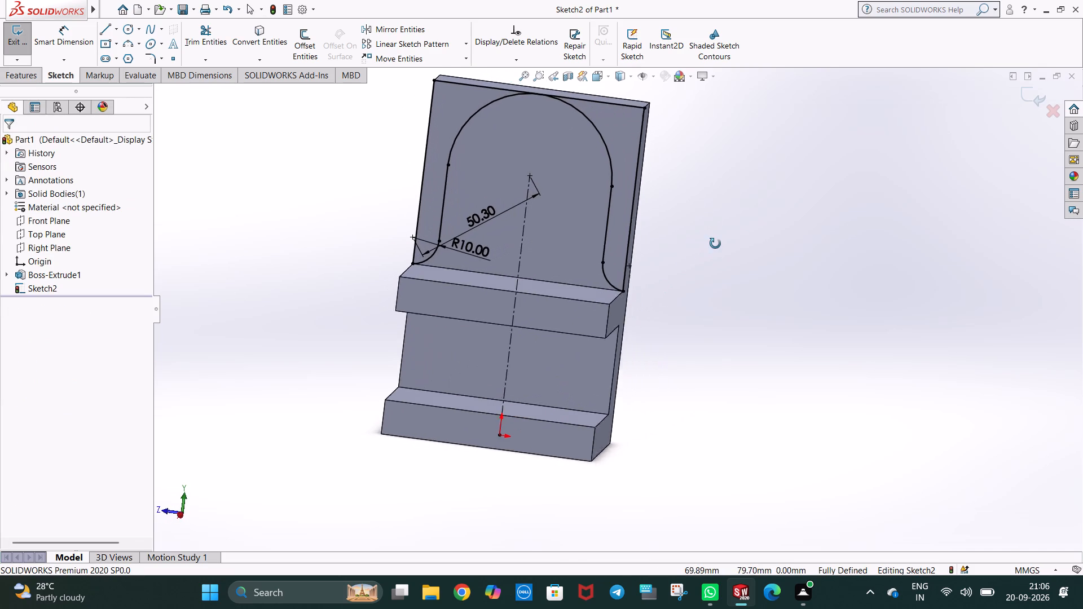
middle_drag(715, 244, 716, 244)
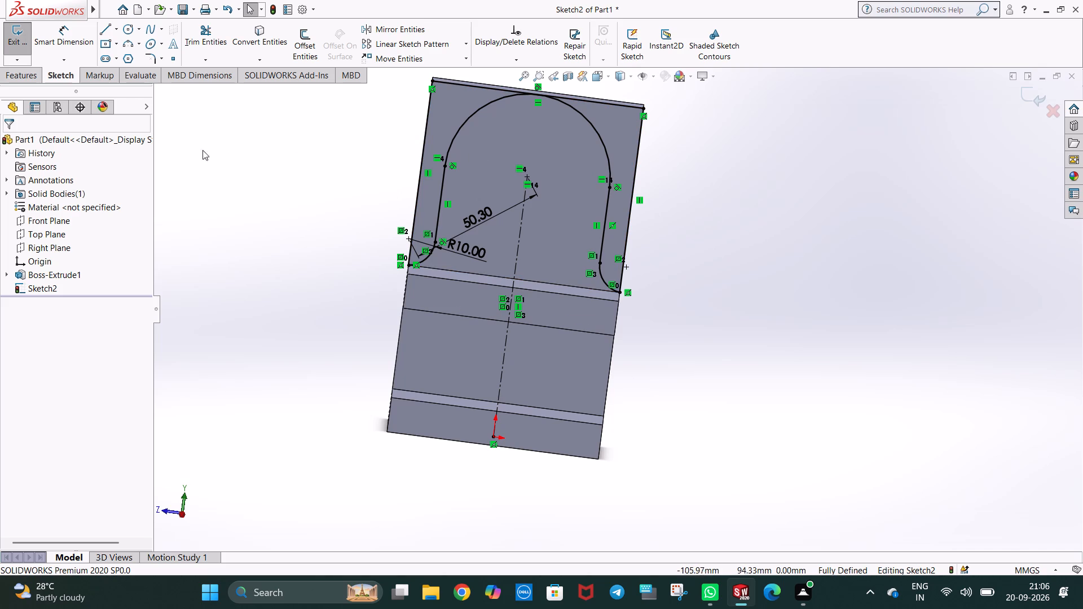
click(12, 72)
click(185, 41)
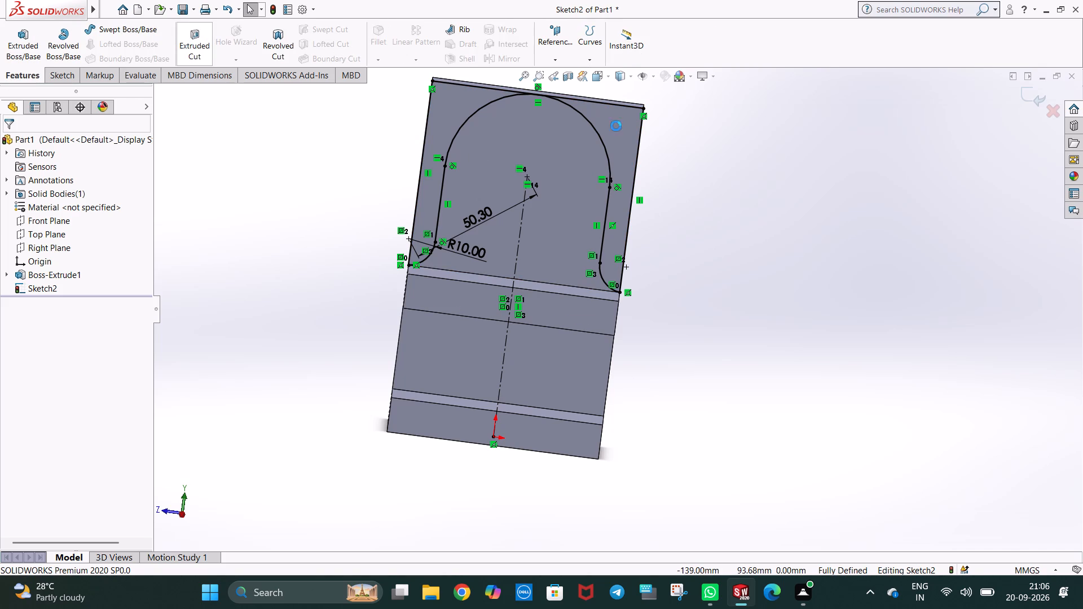
click(612, 145)
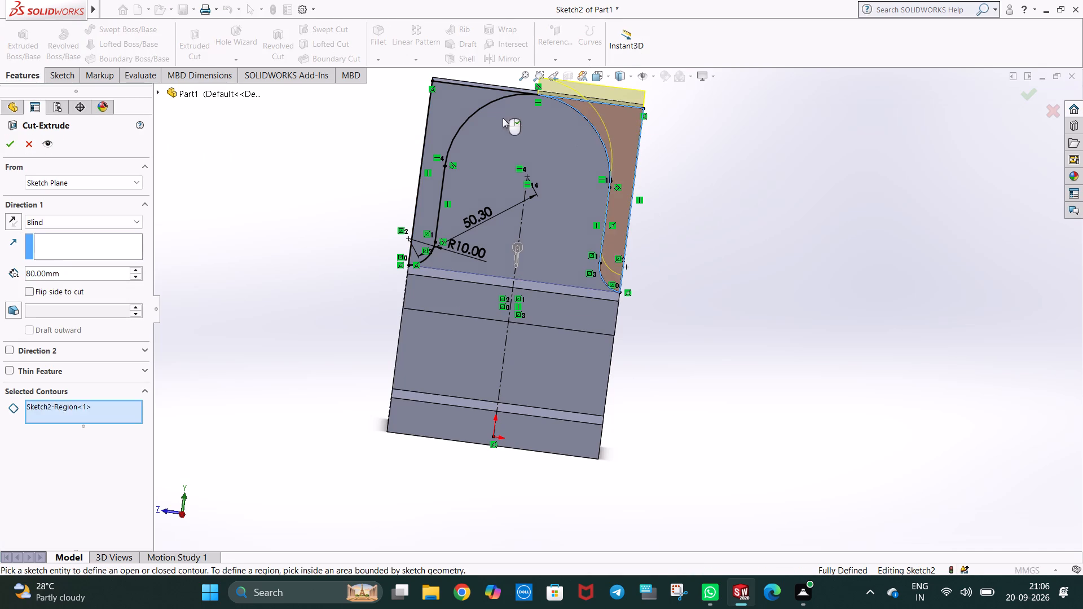
click(461, 100)
middle_drag(787, 171, 730, 226)
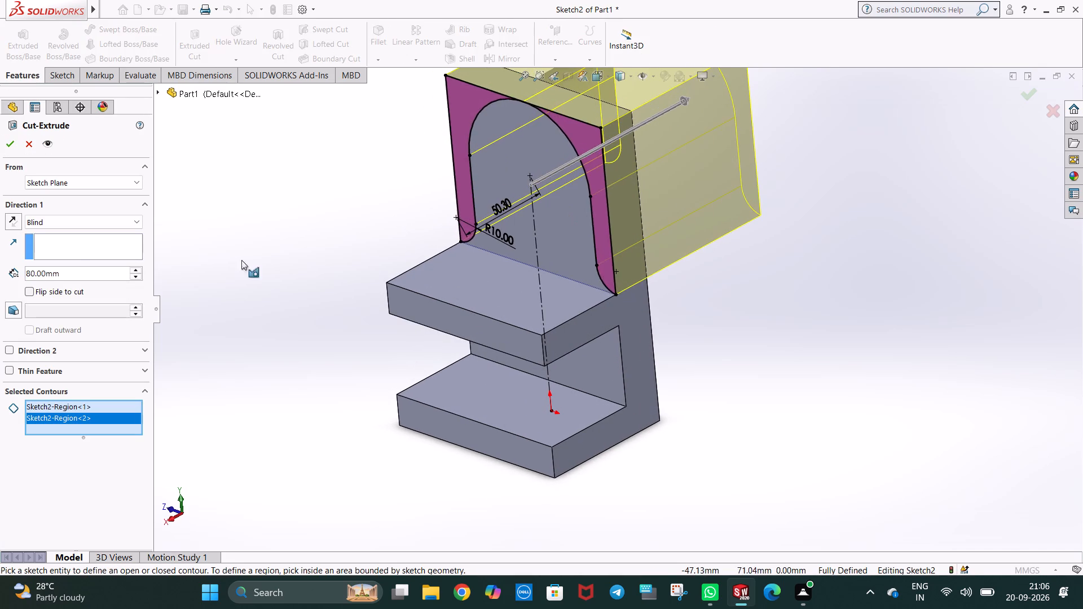
click(11, 145)
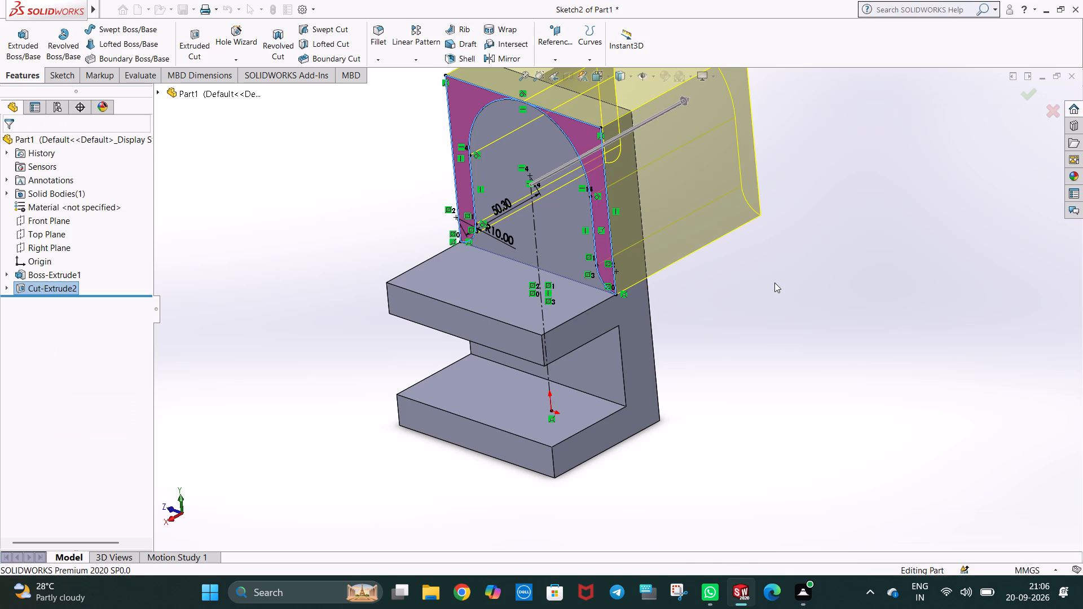
Save the part to the Desktop as "Fork support bracket" in SOLIDWORKS Part format.
middle_drag(776, 279, 813, 263)
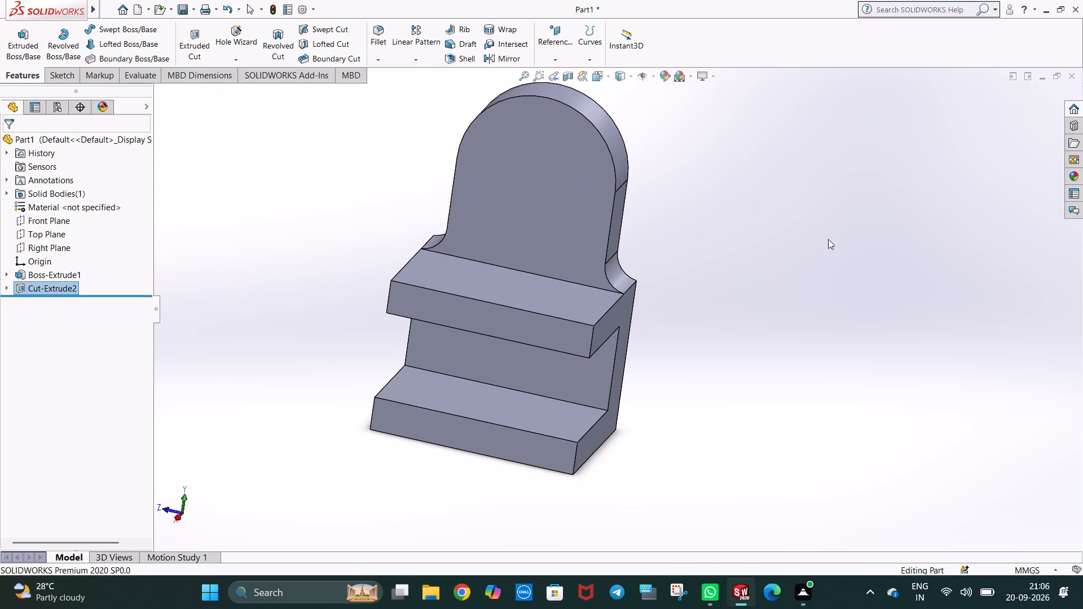
key(ctrl+7)
key(ctrl+s)
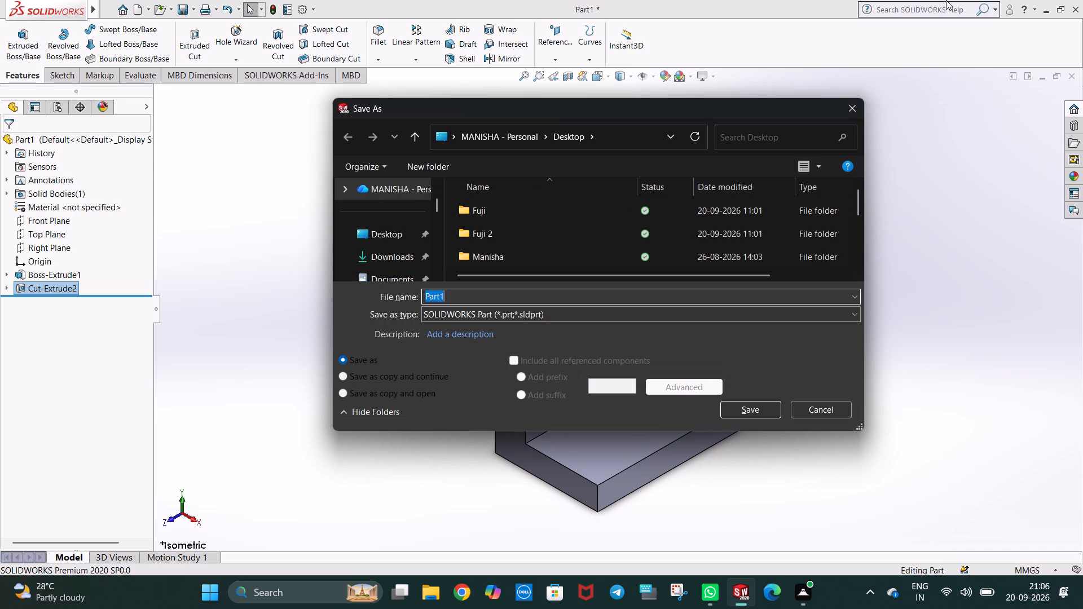
text(ork support bracket)
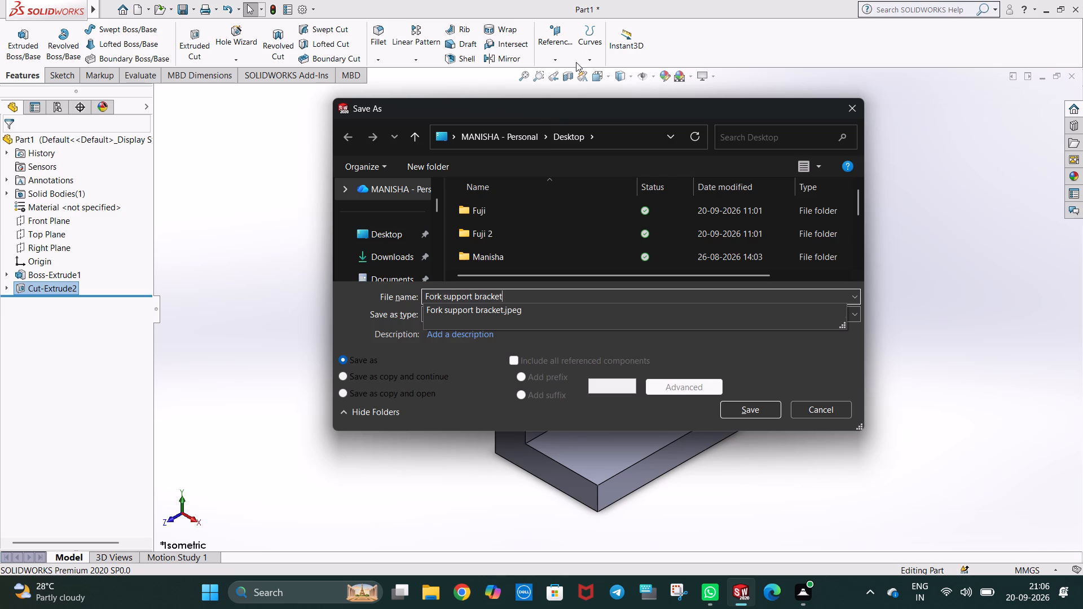
click(400, 238)
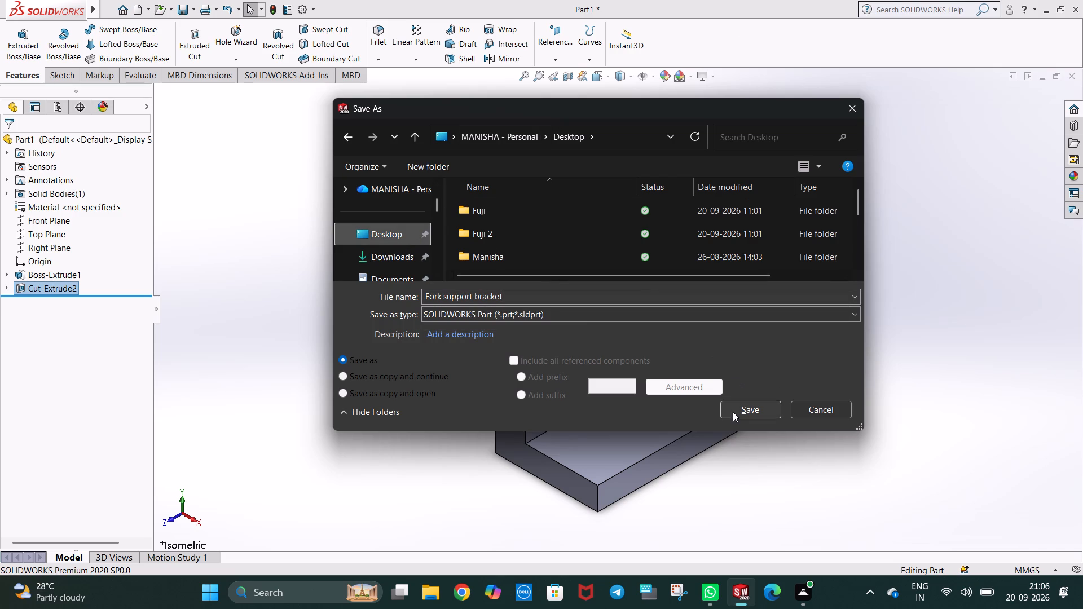
click(733, 412)
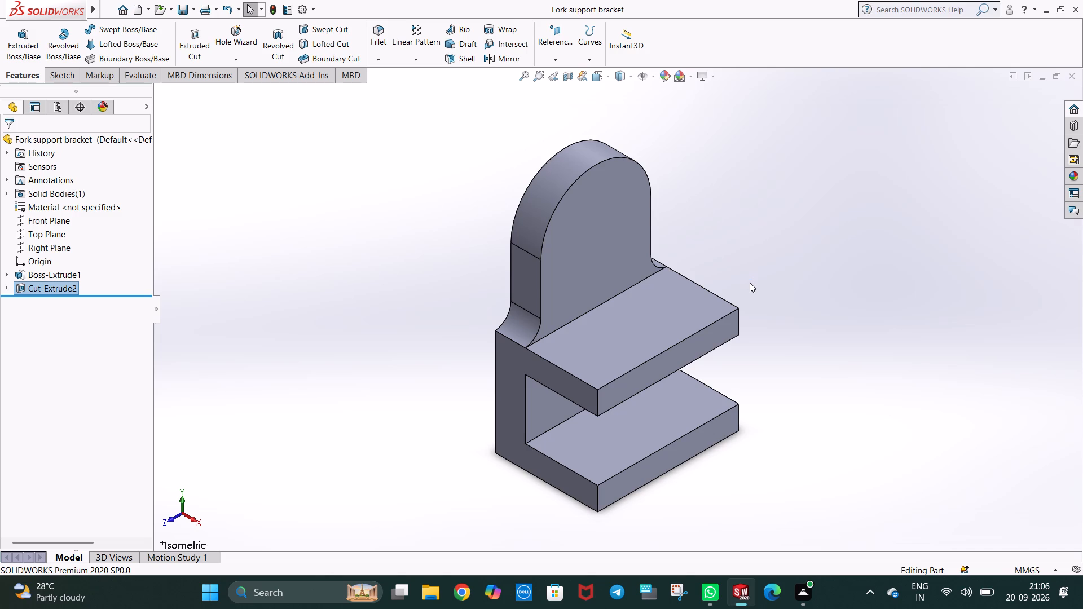
Sketch a 7.5 mm radius circle on the upright's front face, centred on the rounded top's arc centre.
right_click(632, 237)
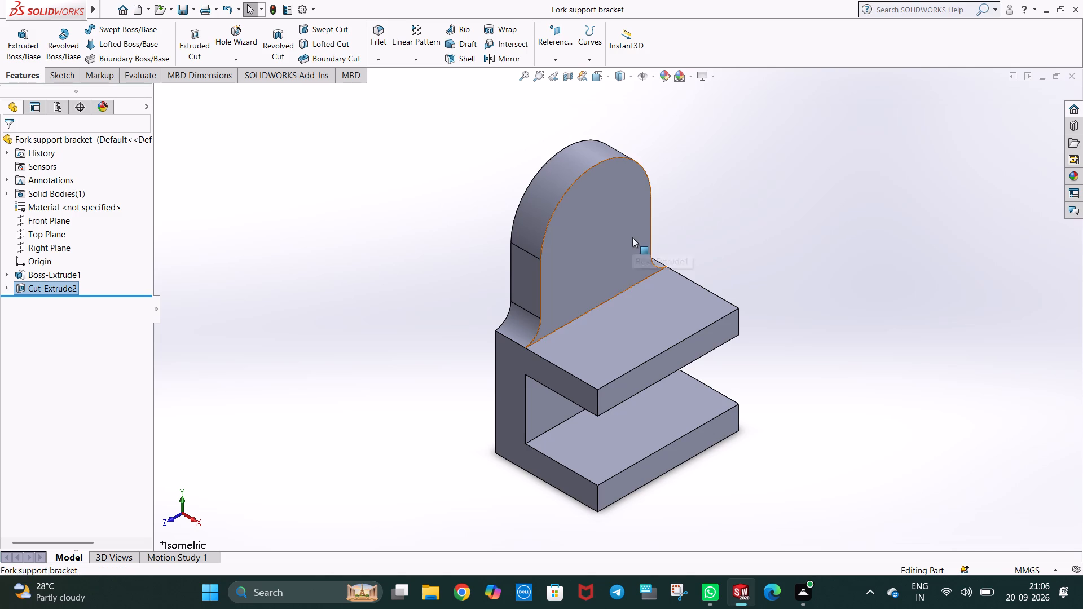
click(661, 227)
key(ctrl+7)
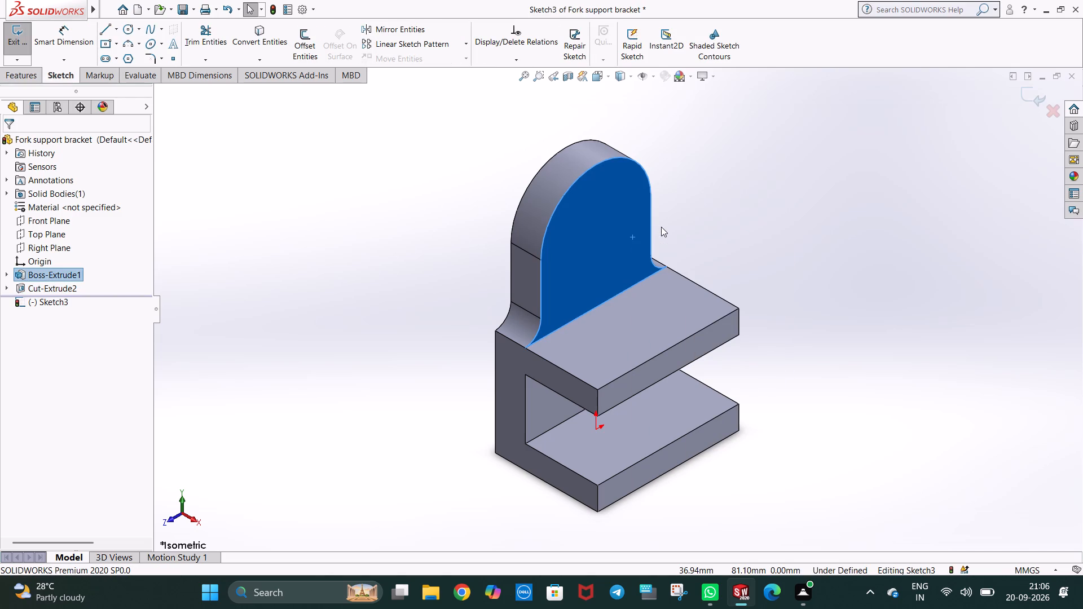
key(ctrl+8)
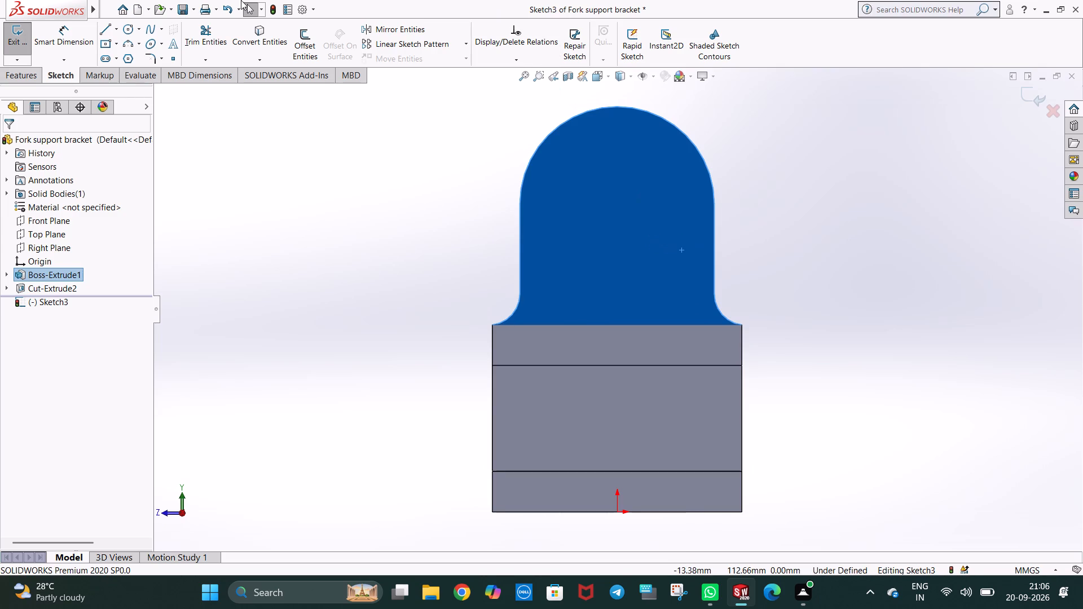
click(125, 30)
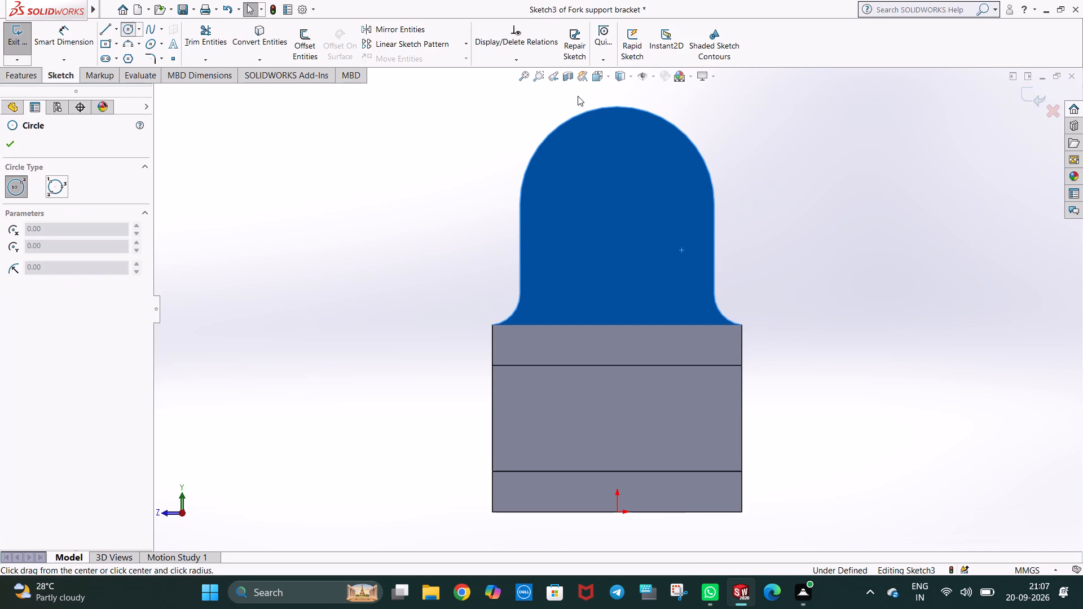
click(617, 205)
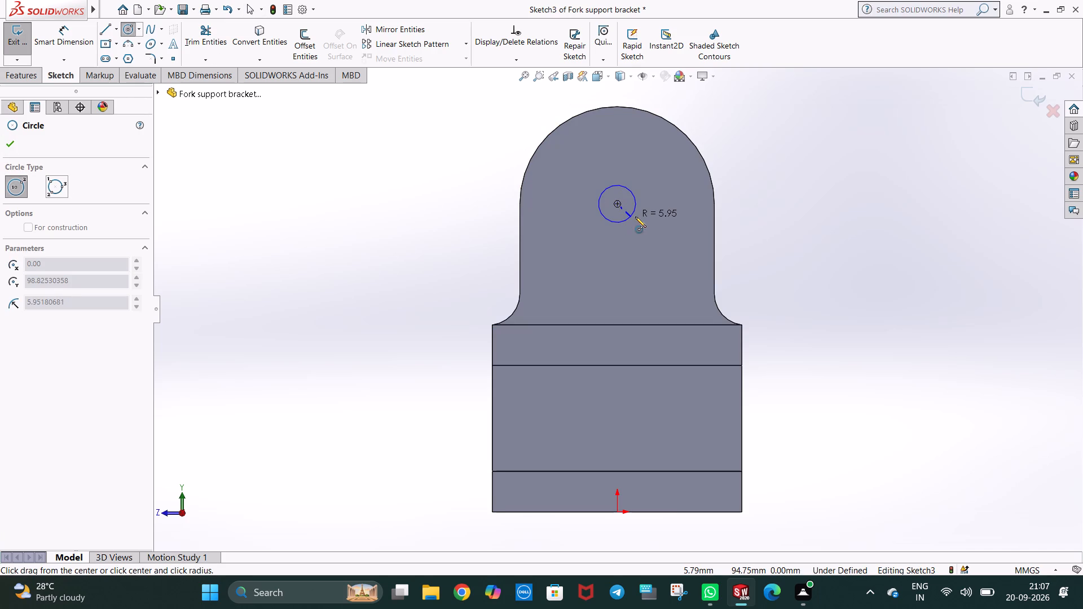
click(636, 222)
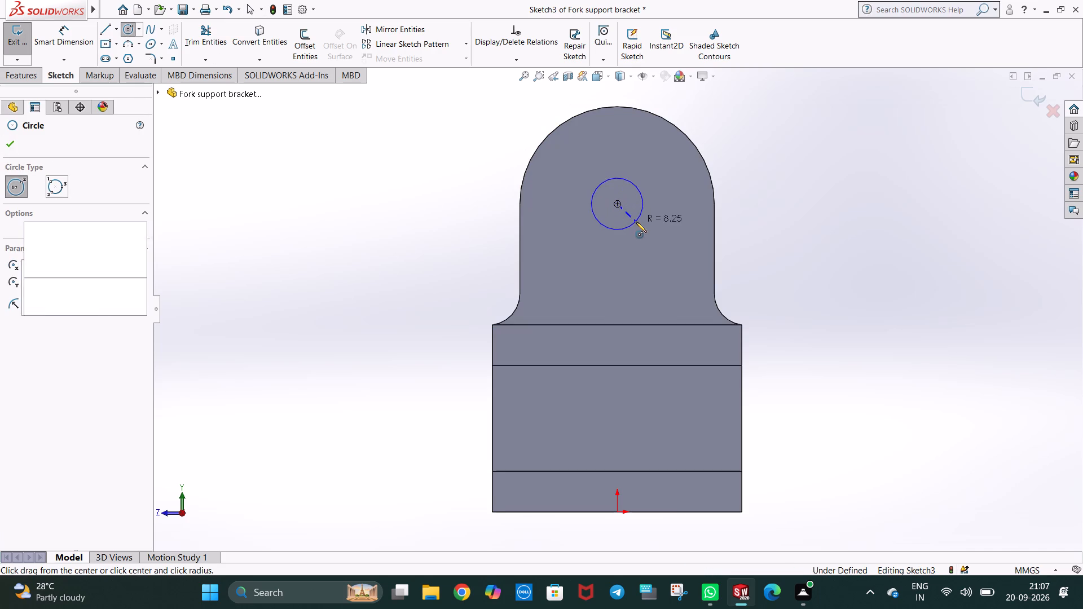
text(7.5)
key(Return)
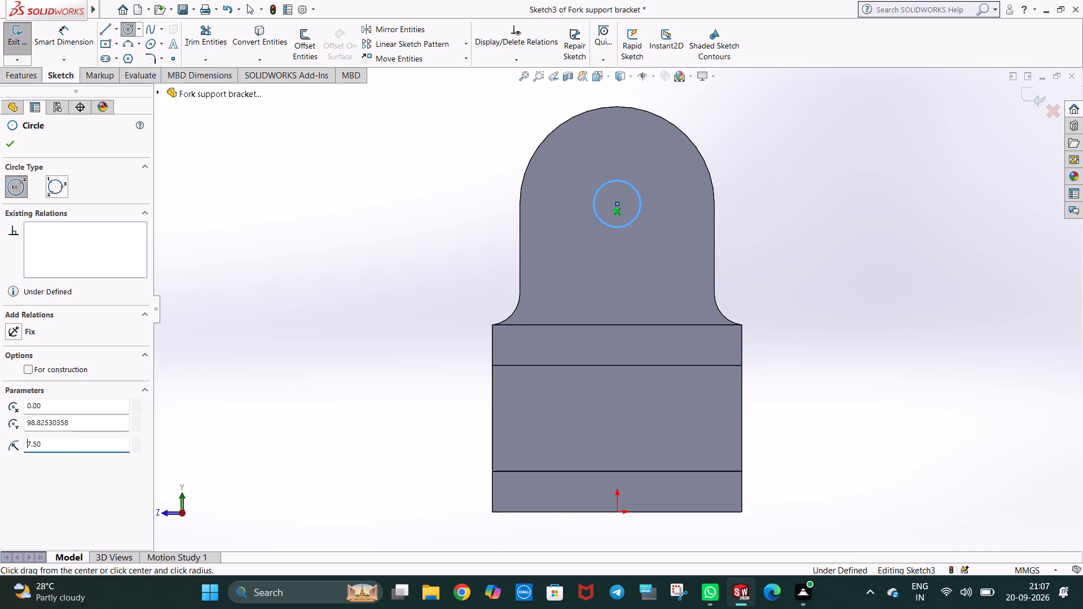
key(Escape)
click(765, 175)
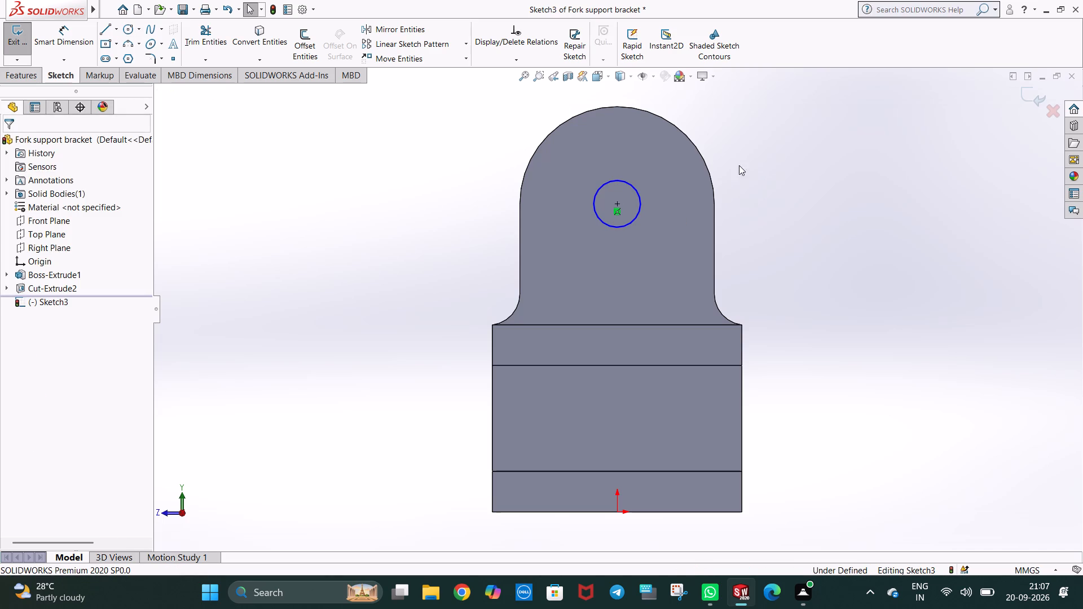
Dimension the circle's diameter at 15 mm.
click(58, 34)
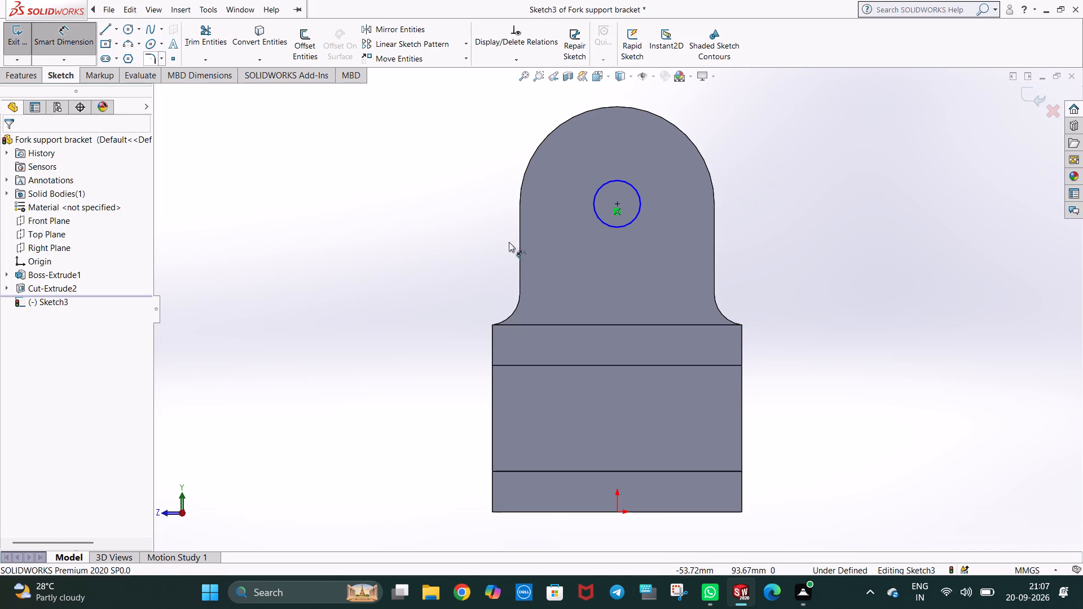
click(635, 215)
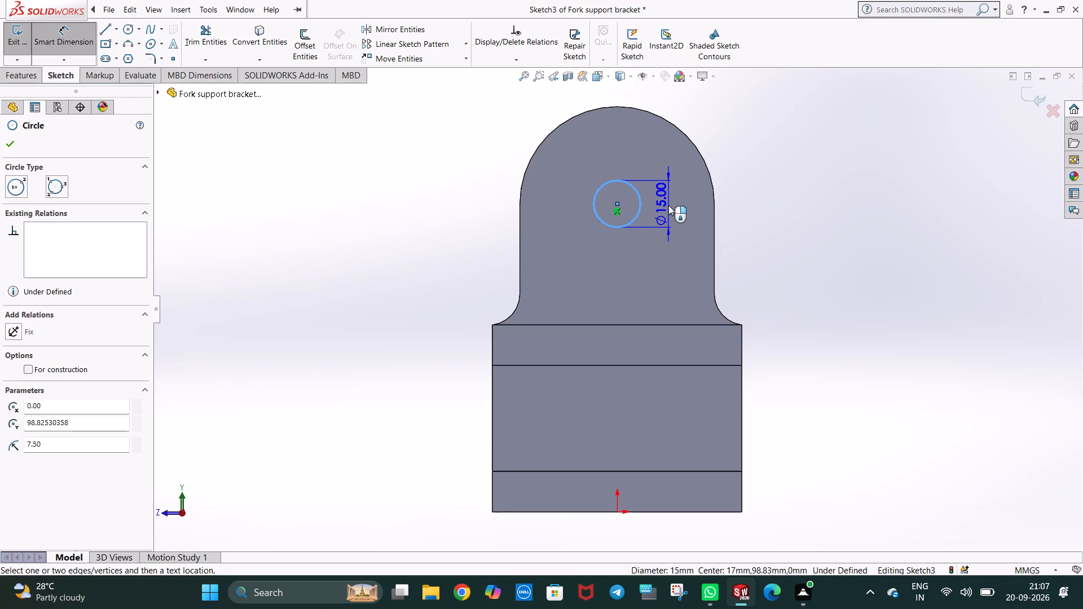
click(668, 205)
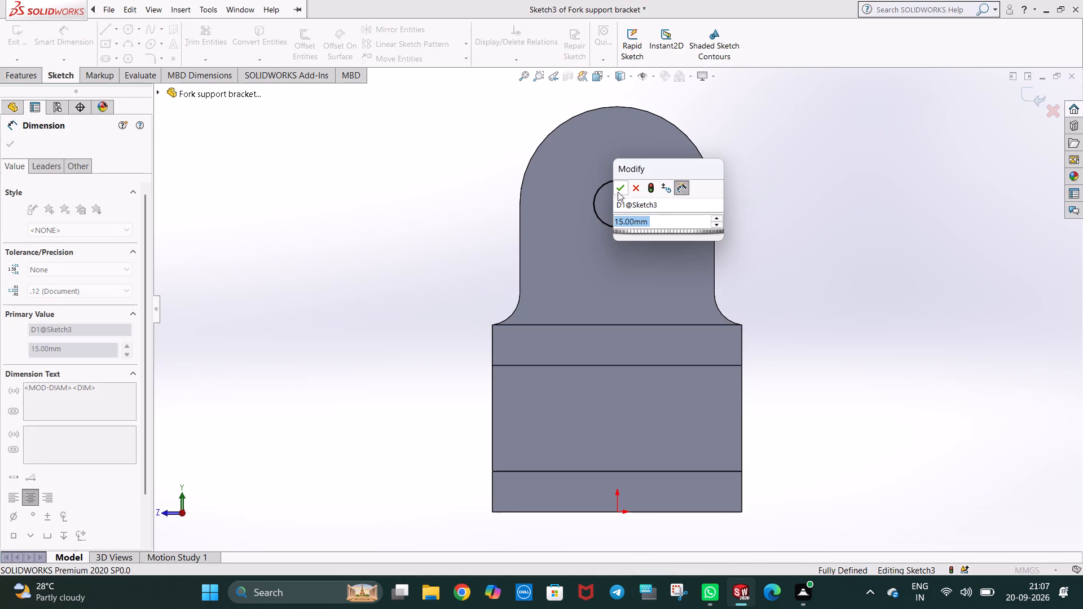
click(618, 191)
click(765, 191)
Cut the circle through the upright with an 80 mm blind Extruded Cut.
scroll(787, 168, up, 1)
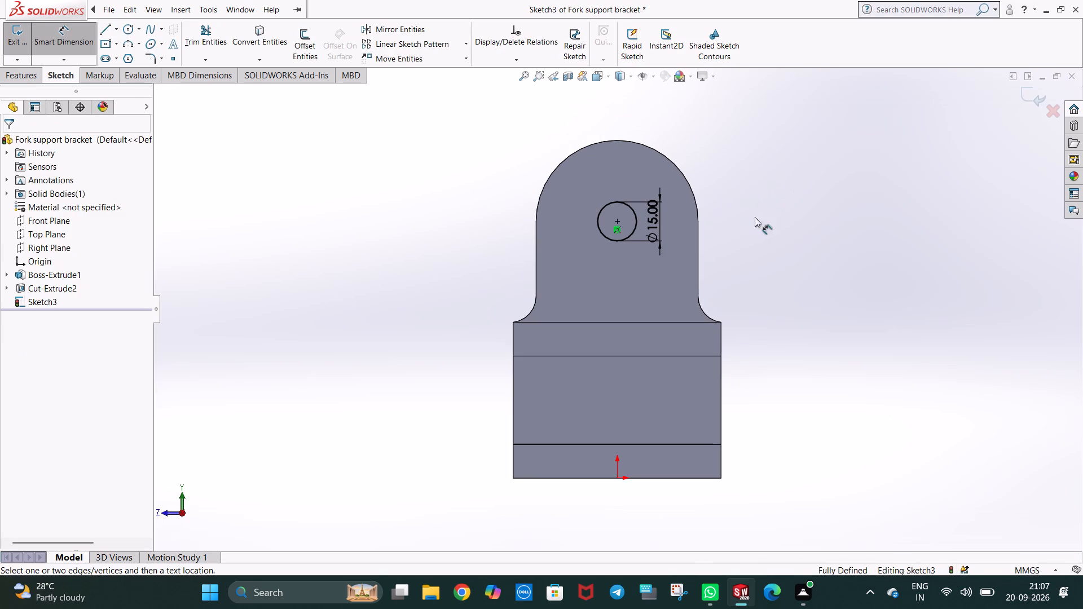
middle_drag(745, 227, 773, 277)
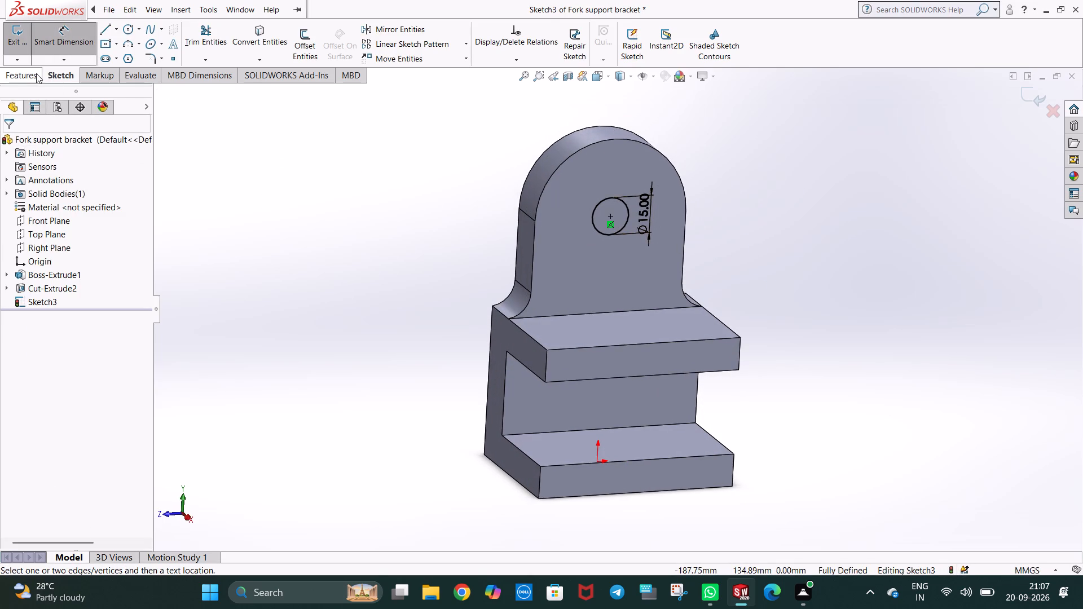
click(36, 73)
click(195, 41)
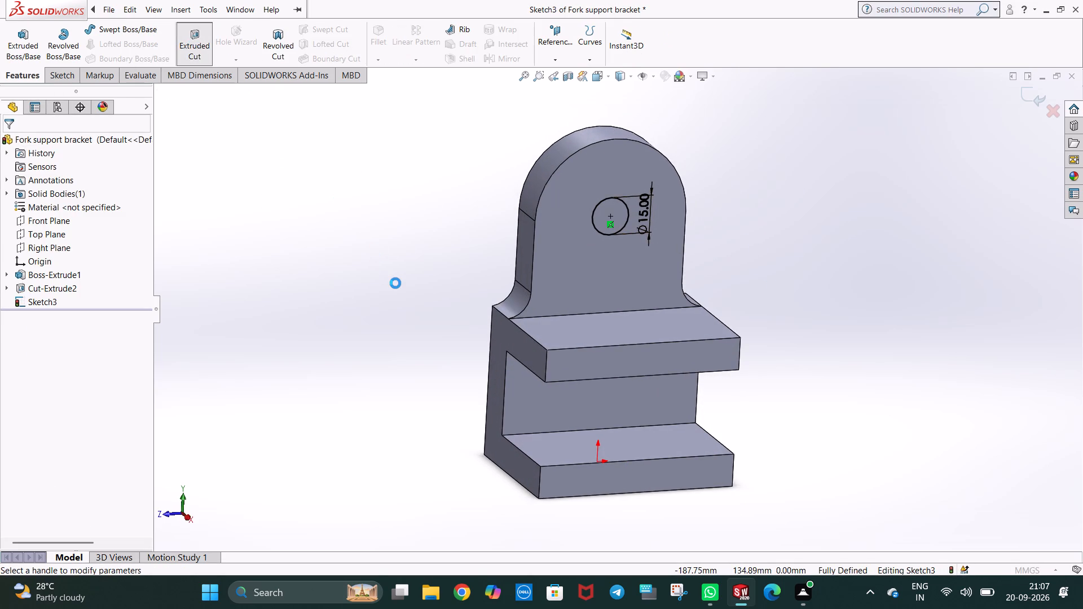
middle_drag(395, 283, 464, 320)
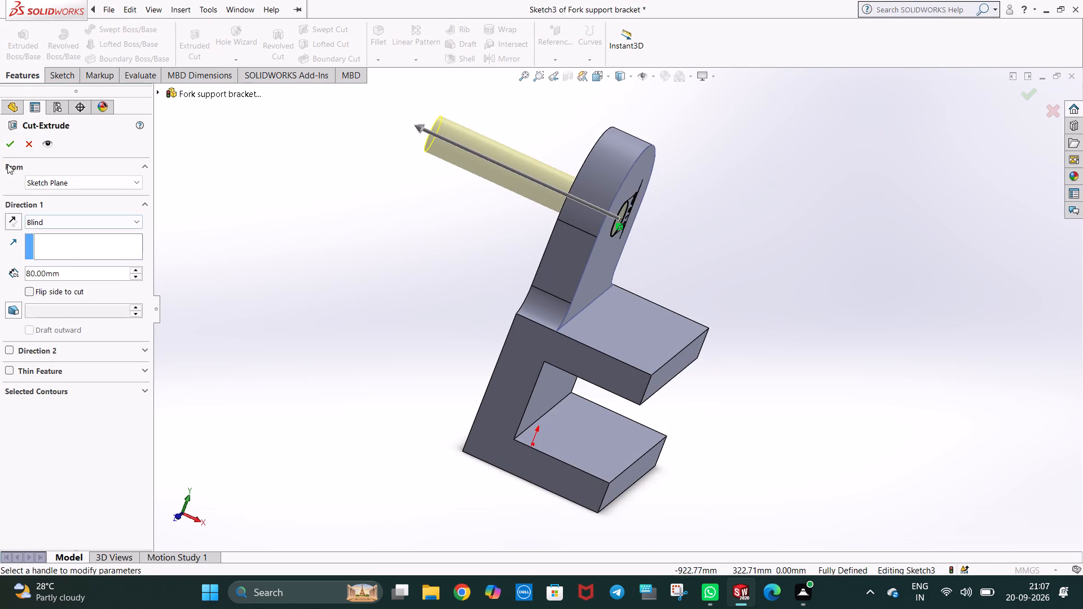
click(12, 148)
Start a sketch on the inner face between the fork arms and draw a 60 mm vertical centerline from the origin to the upper arm's top edge.
key(ctrl+7)
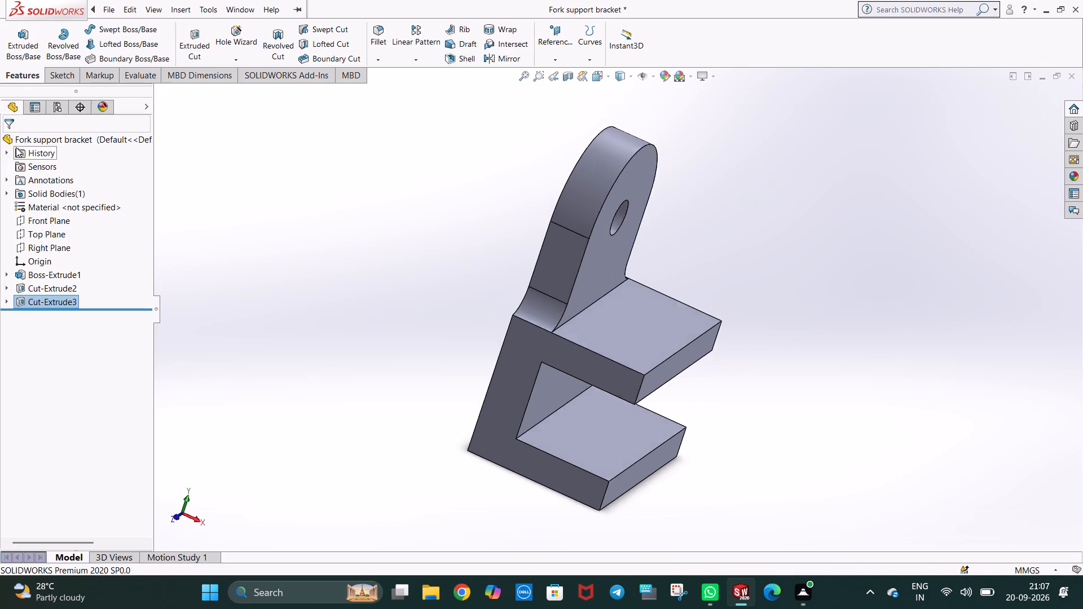
middle_drag(166, 175, 161, 148)
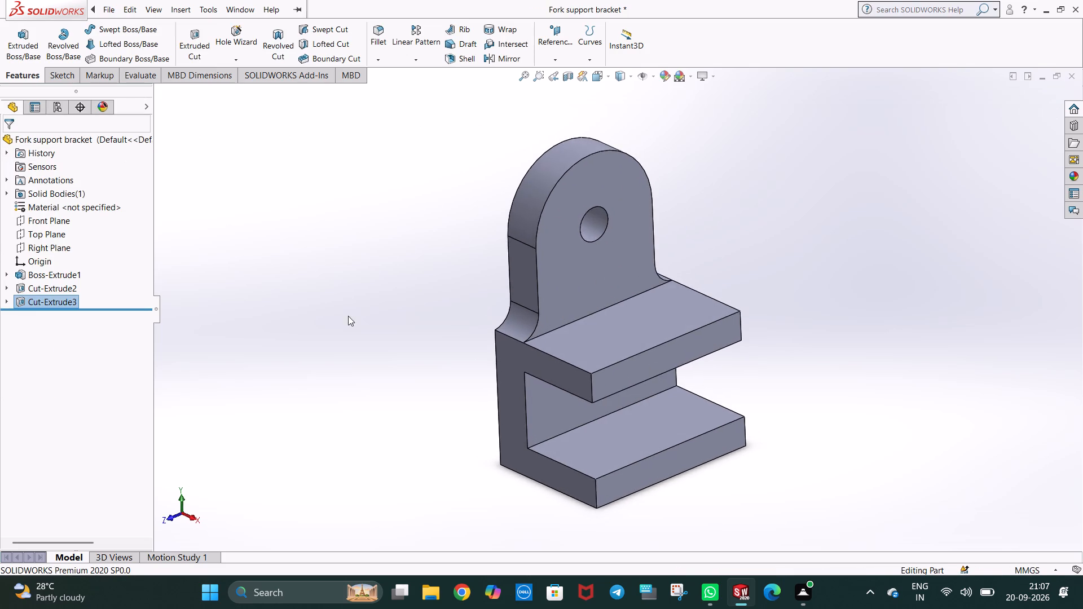
middle_drag(351, 319, 314, 249)
right_click(610, 385)
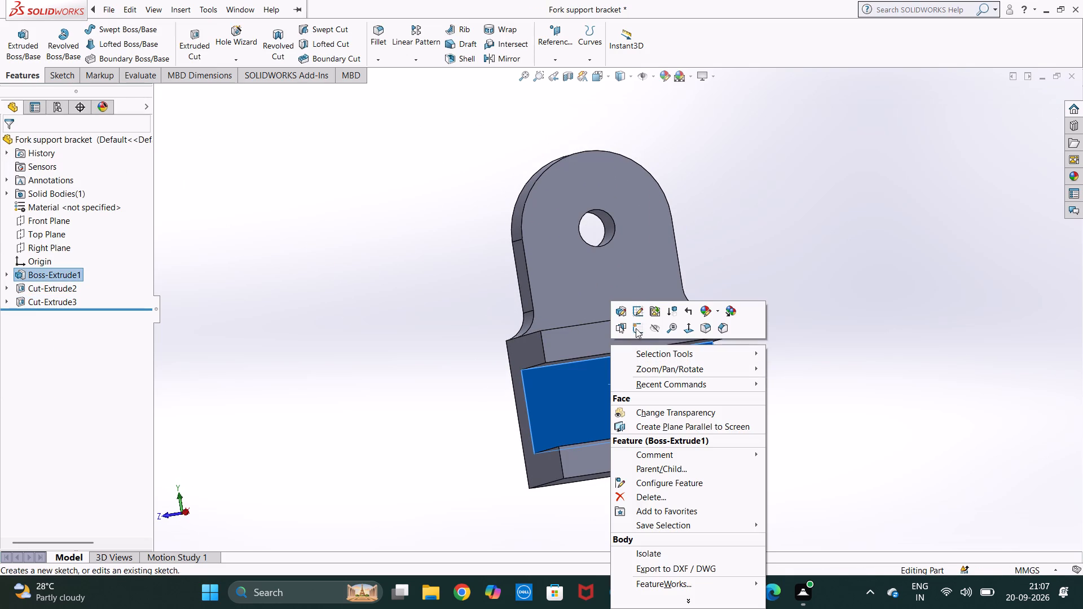
click(636, 326)
key(ctrl+7)
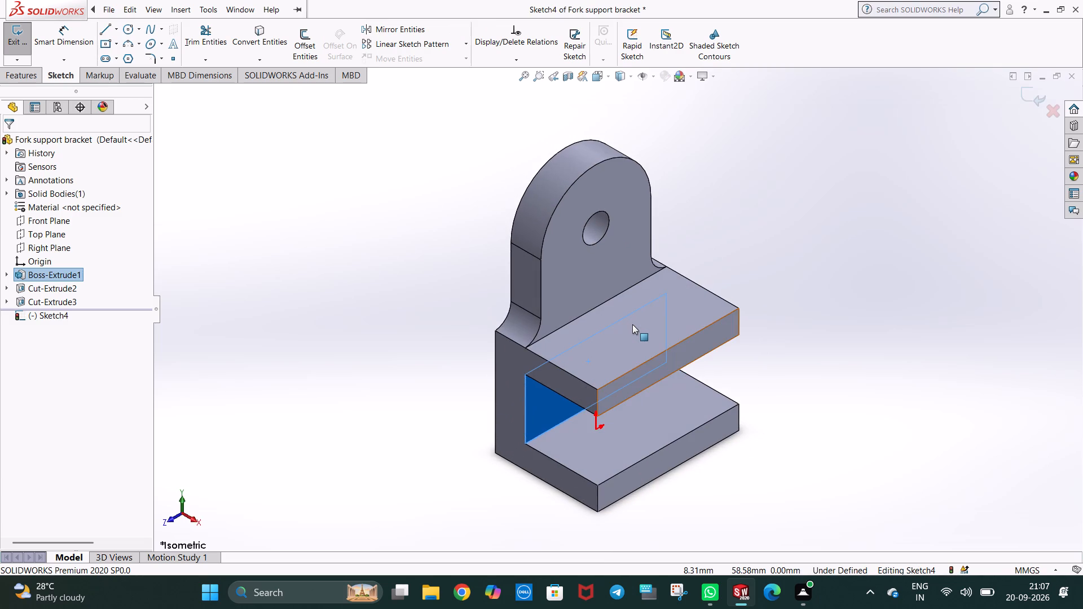
key(ctrl+8)
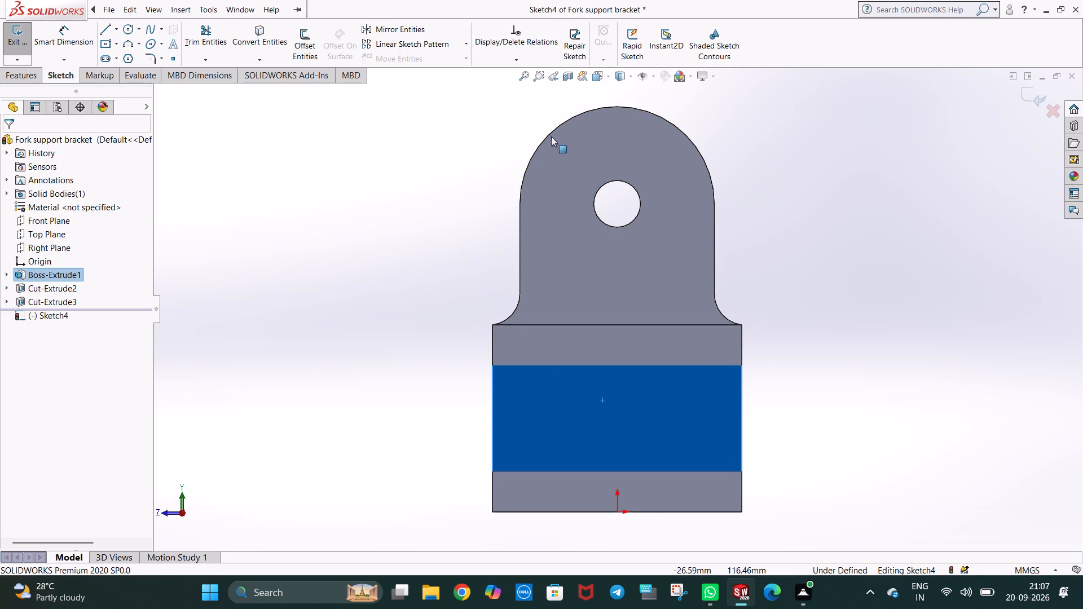
click(119, 32)
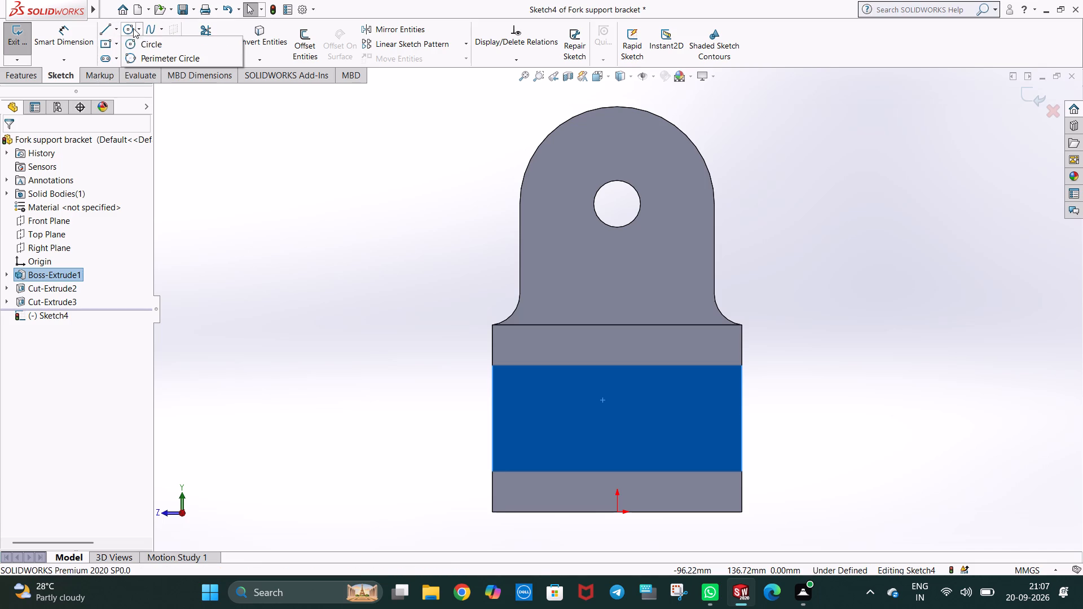
click(135, 60)
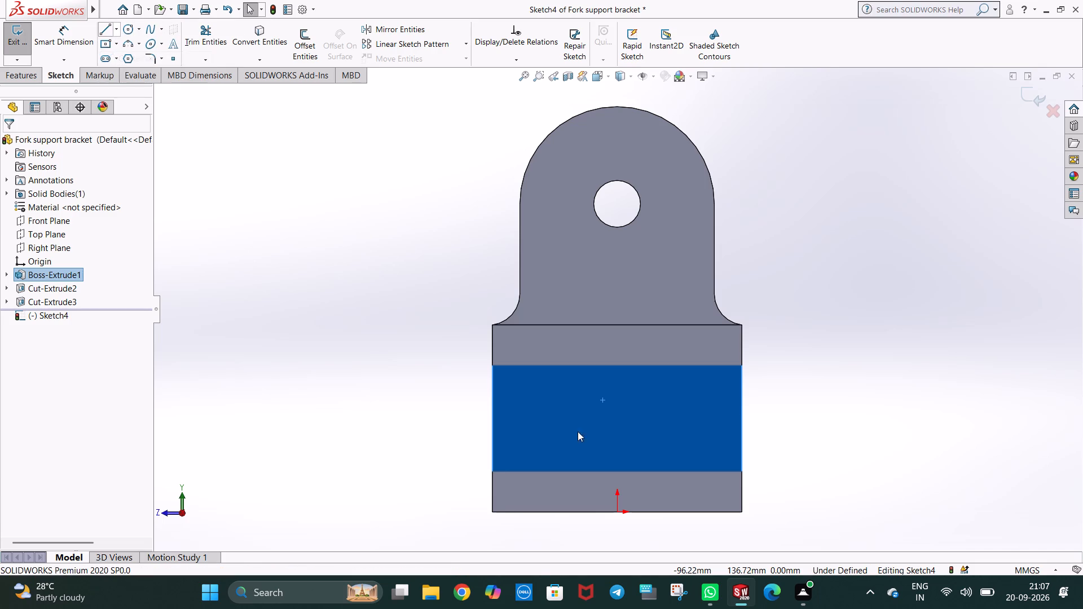
click(616, 513)
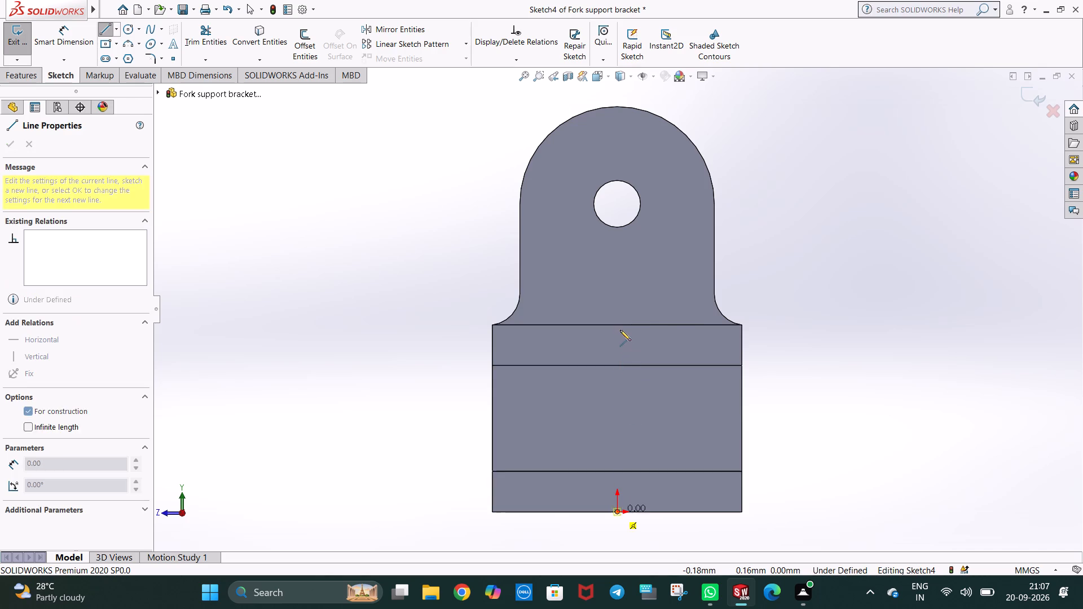
click(617, 325)
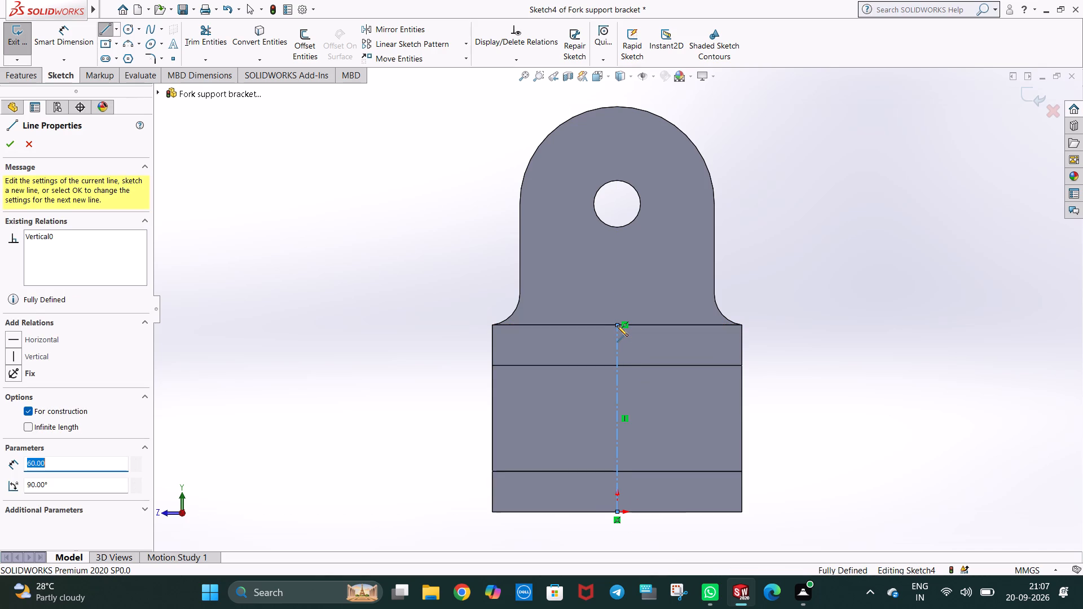
key(Escape)
key(Escape)
key(Escape)
click(833, 379)
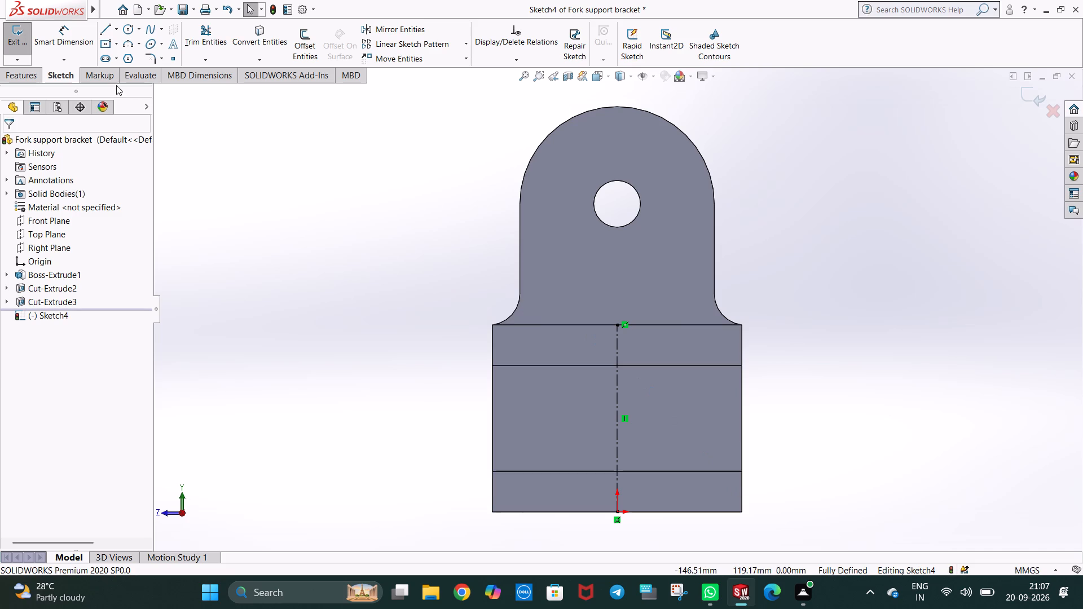
Draw a 30 mm vertical centerline up the fork's +Z side edge from its bottom corner to mid-height.
click(115, 34)
click(126, 55)
click(492, 513)
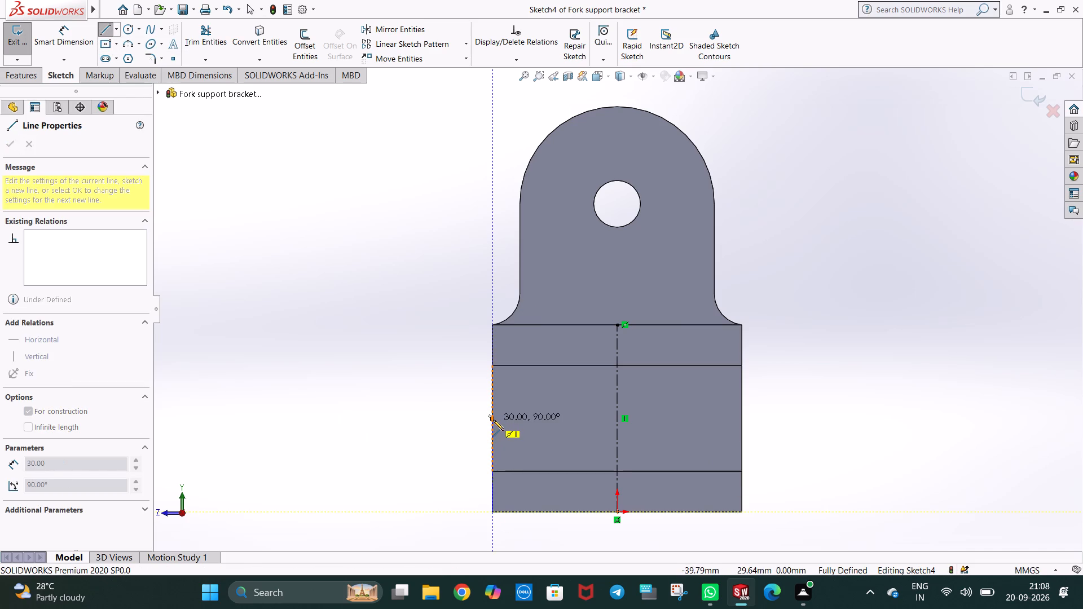
click(493, 420)
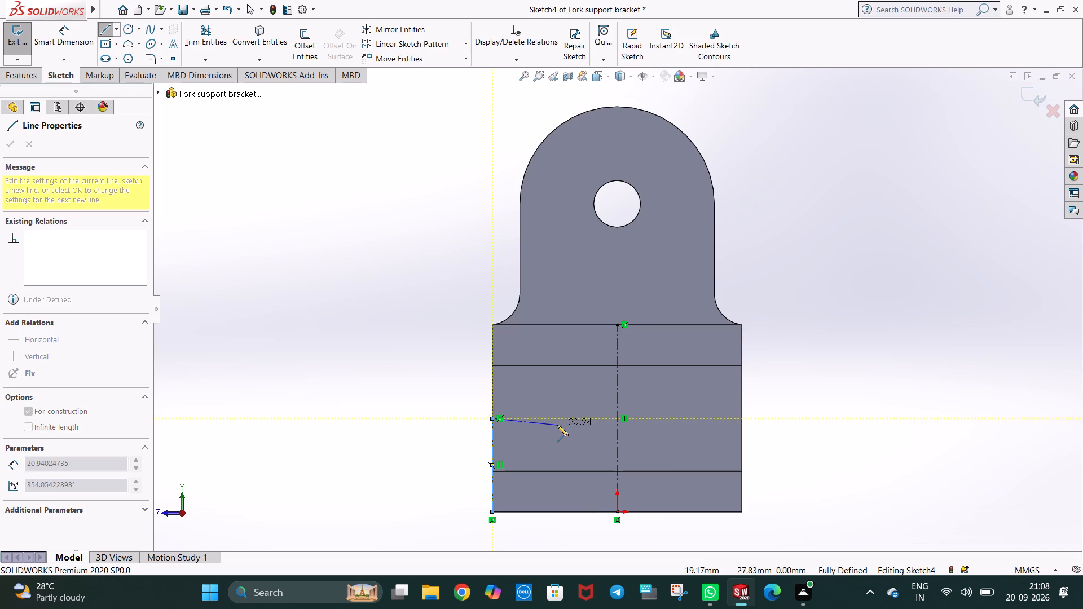
key(Escape)
key(Escape)
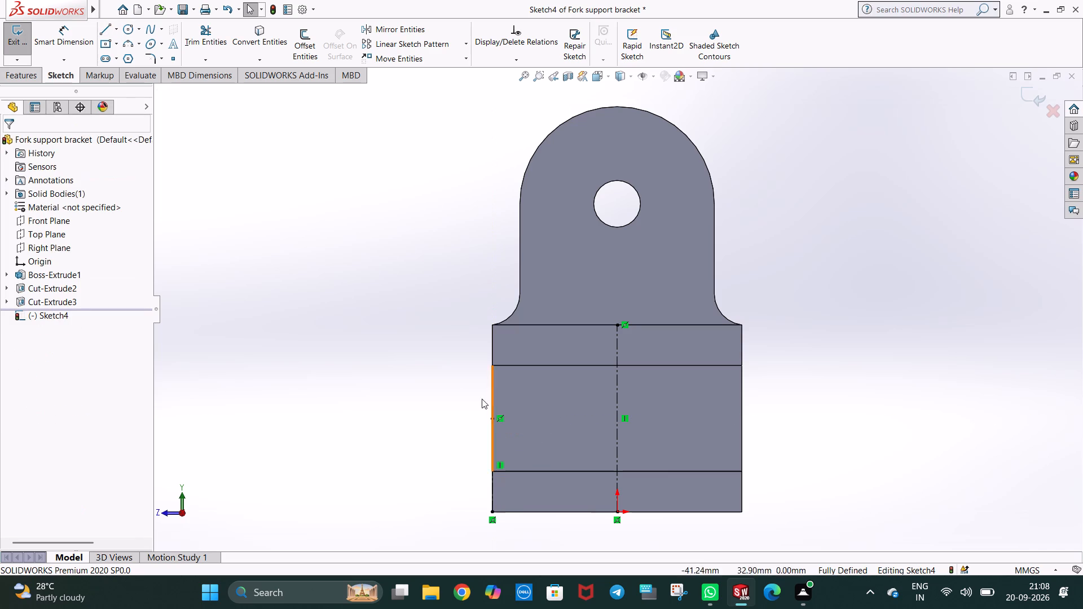
click(458, 373)
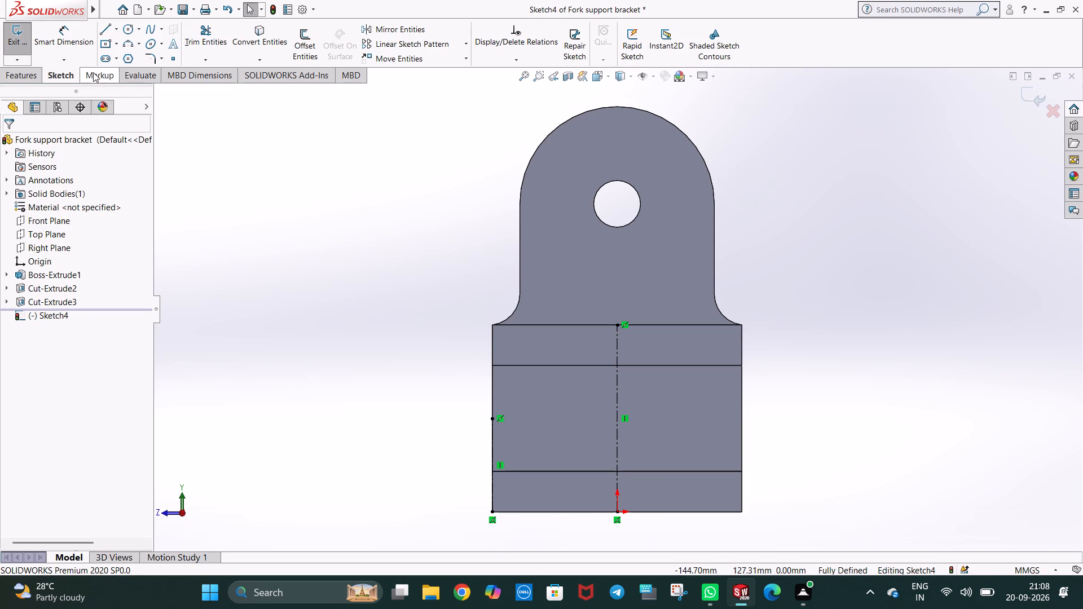
Draw a 21.5 mm horizontal centerline from the midpoint of the 60 mm centerline toward the 30 mm side centerline.
click(115, 28)
click(132, 55)
click(617, 419)
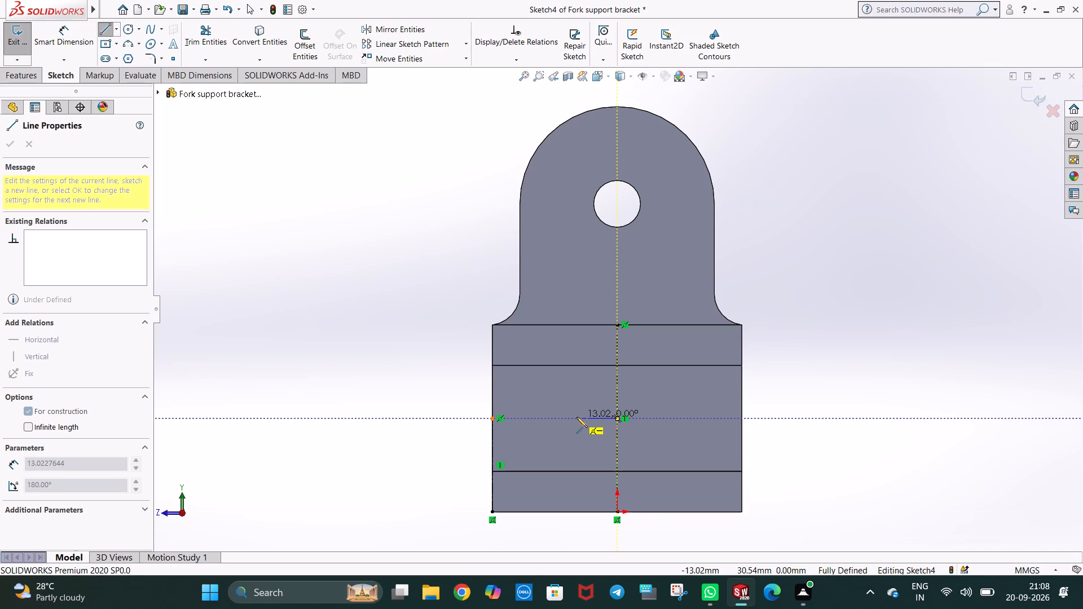
click(576, 417)
text(21.5)
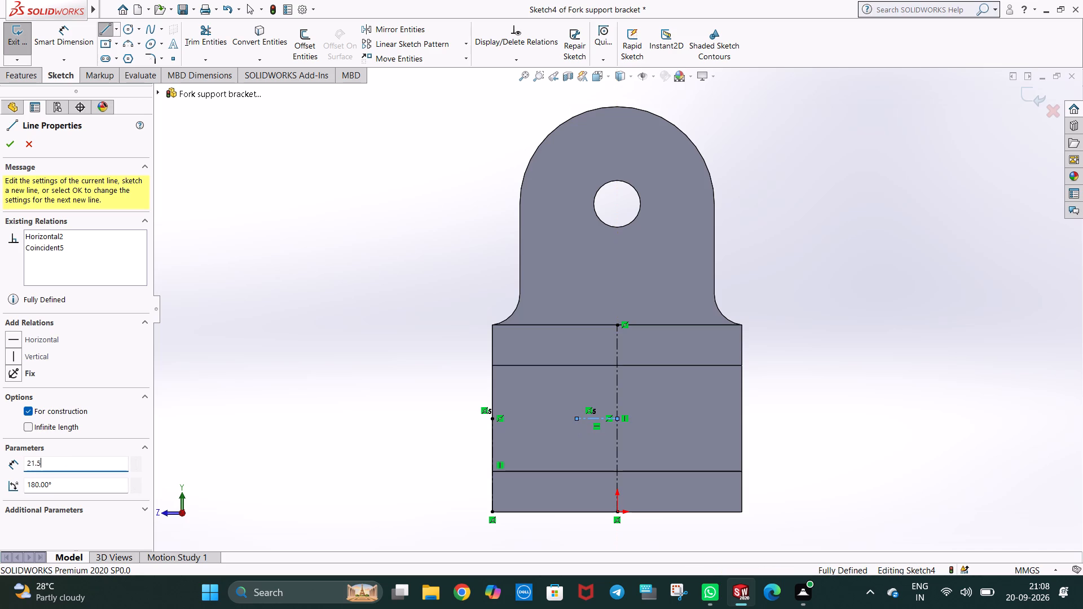
key(Return)
key(Escape)
key(Escape)
click(425, 373)
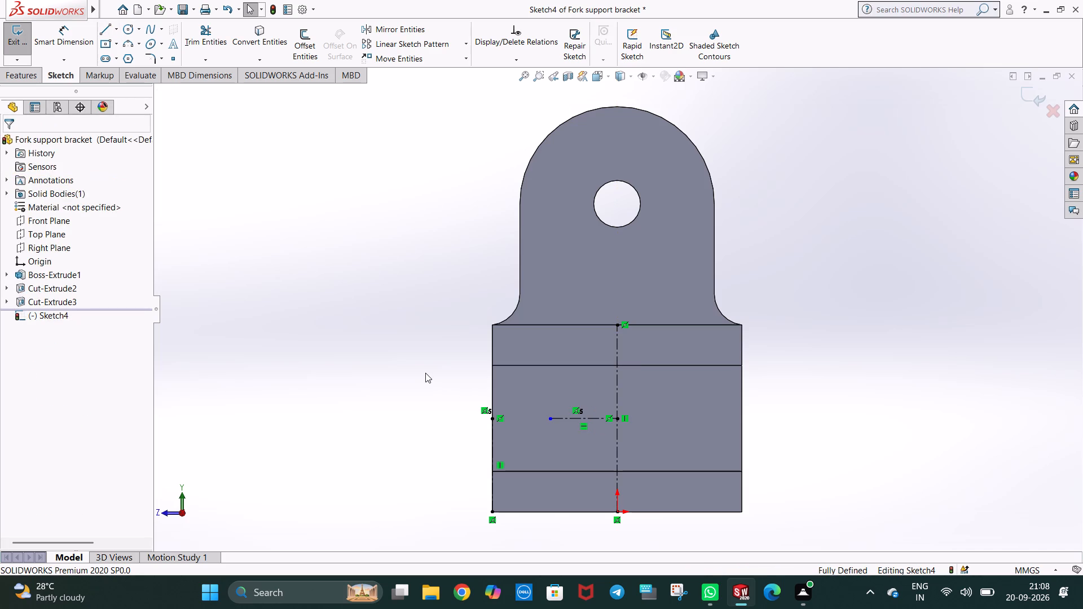
Draw a circle of 6 mm radius centred on the free end of the 21.5 mm horizontal centerline.
click(129, 34)
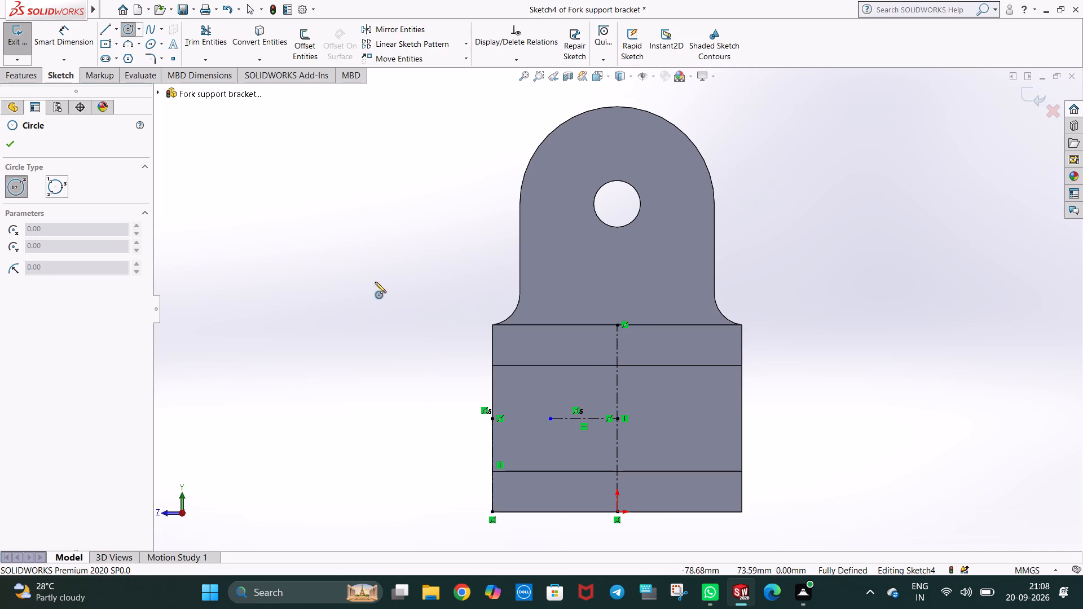
click(549, 418)
click(556, 439)
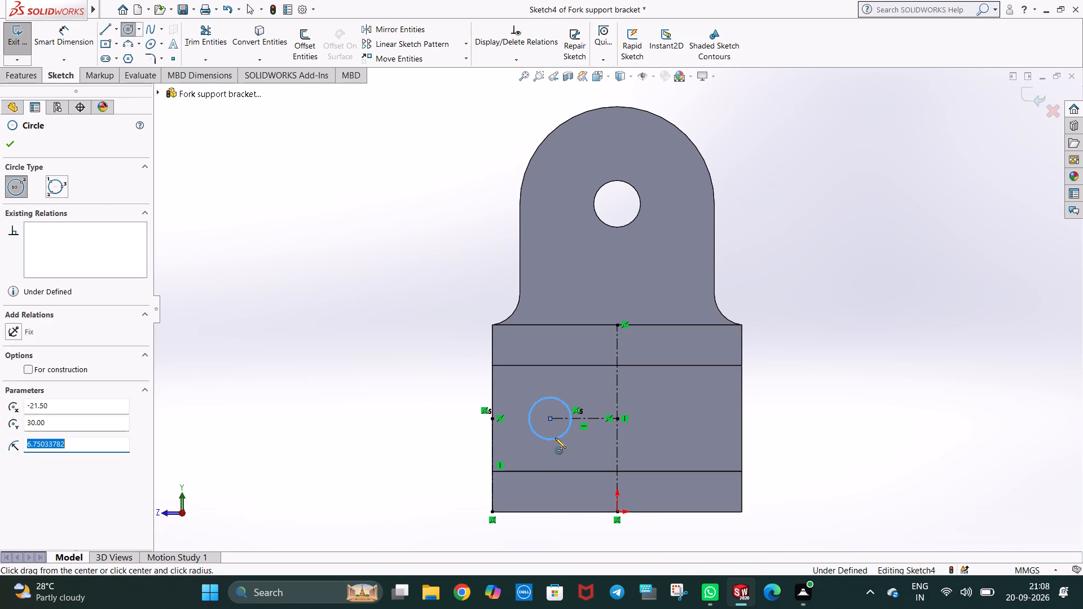
key(6)
key(Return)
key(Escape)
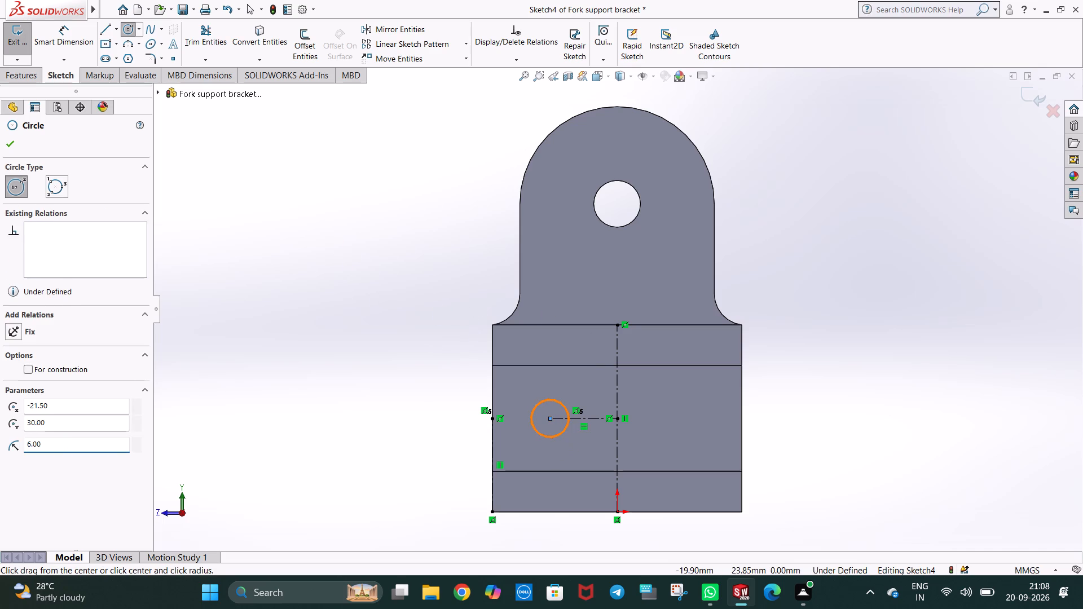
key(Escape)
click(375, 204)
key(Escape)
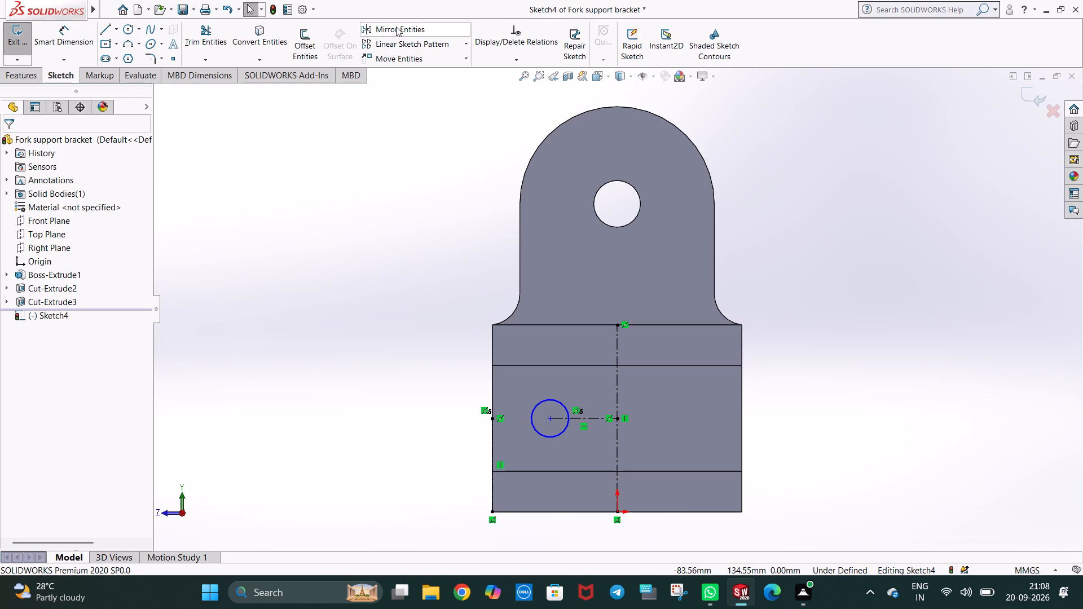
Dimension the new circle's diameter and the length of the horizontal centerline leading to its centre.
click(62, 38)
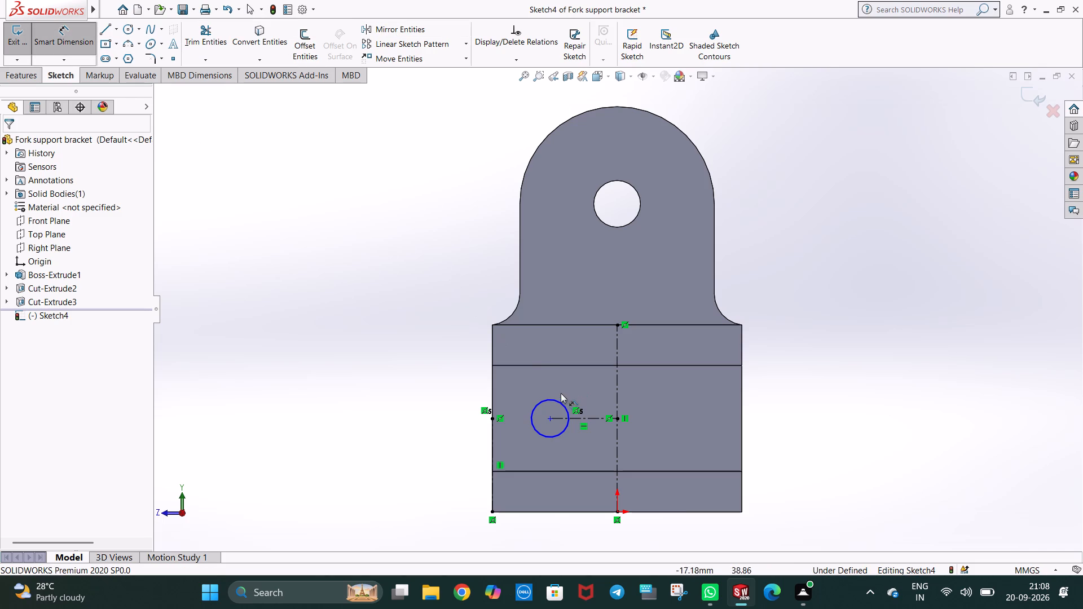
click(556, 399)
click(524, 382)
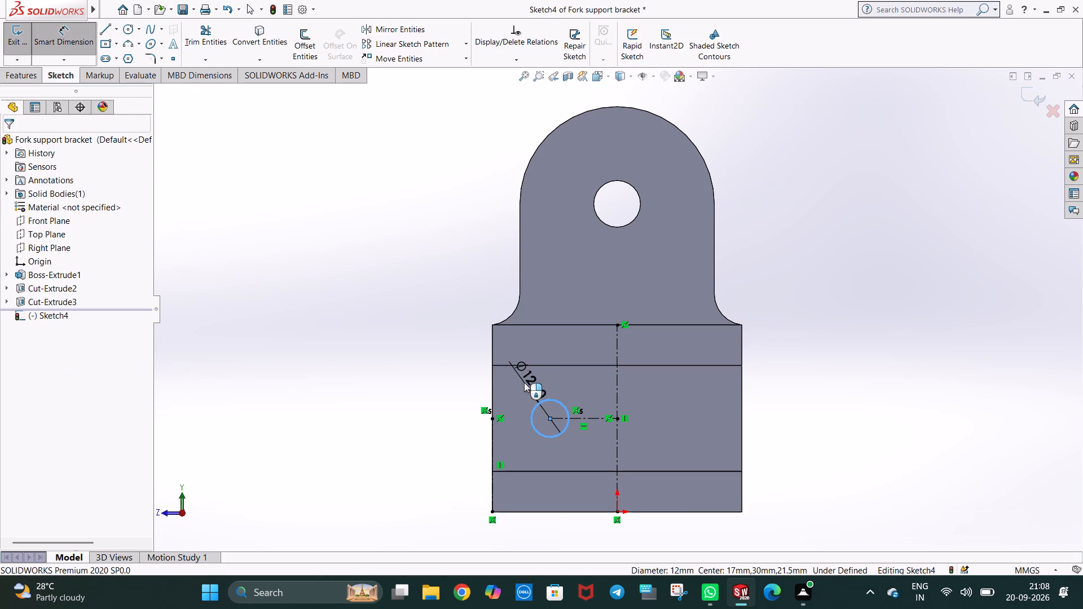
click(474, 365)
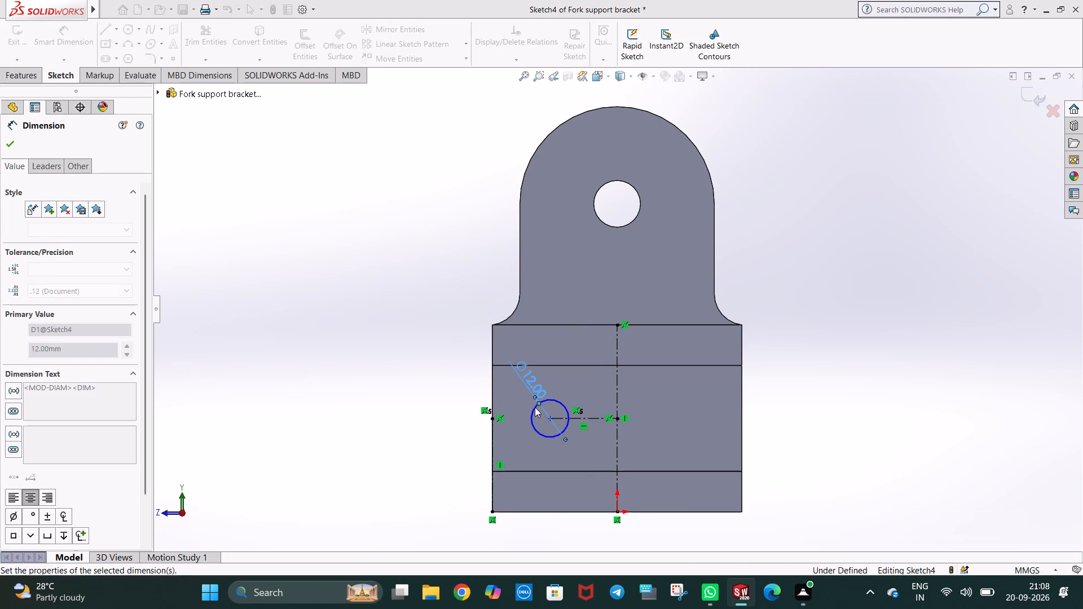
click(590, 420)
click(583, 456)
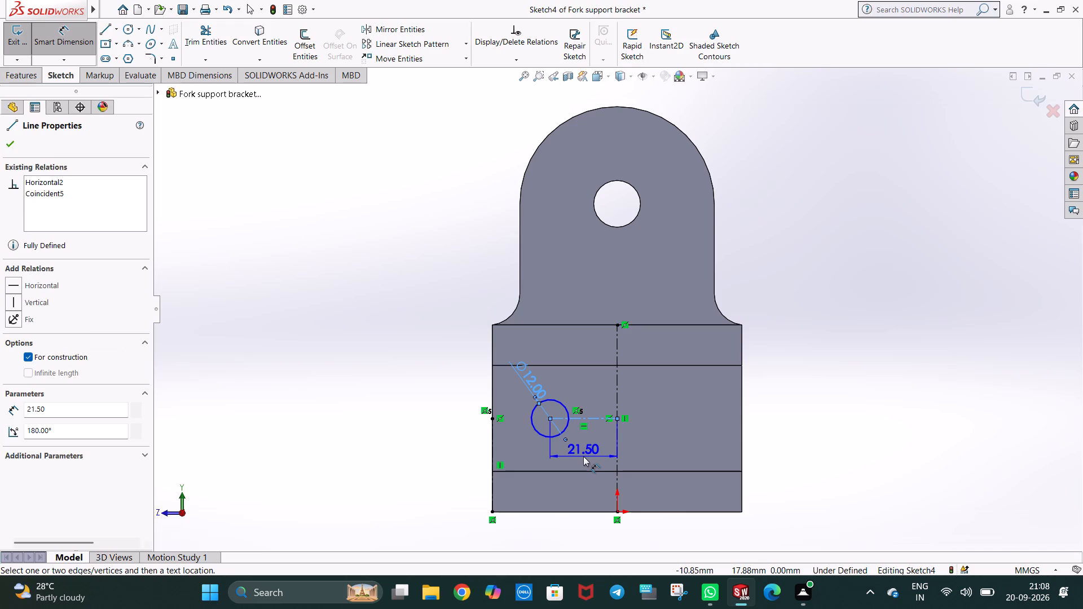
click(531, 439)
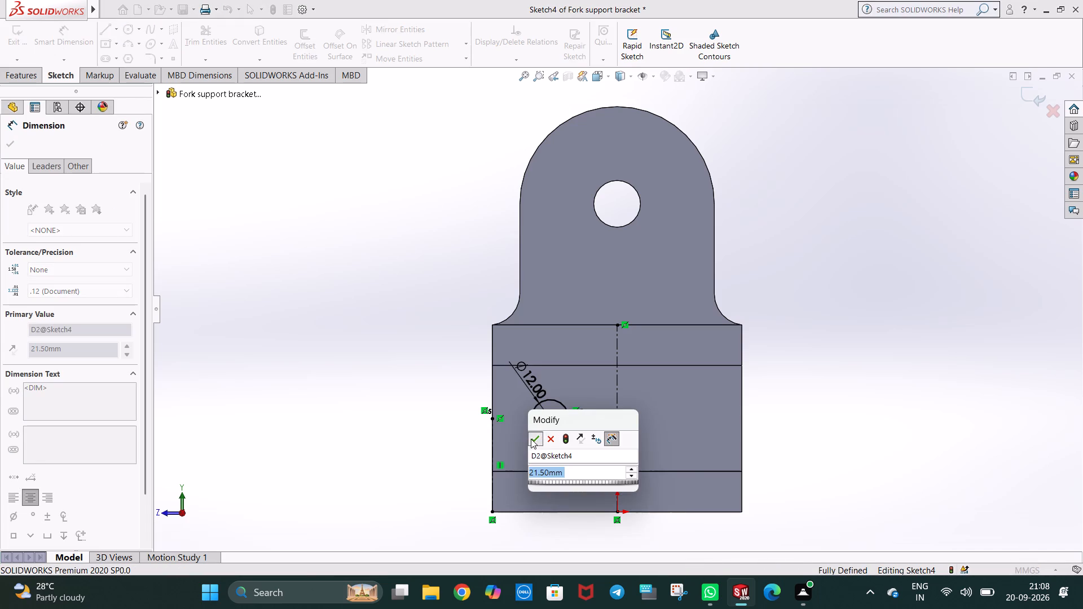
click(362, 254)
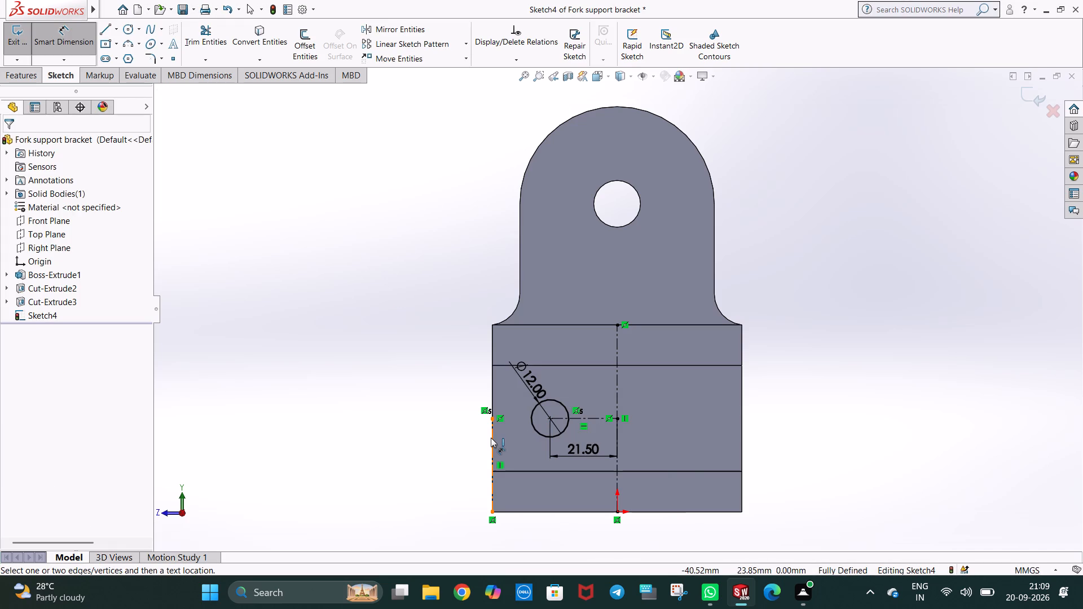
Delete the 30 mm vertical centerline on the fork's +Z side edge.
click(491, 438)
key(Delete)
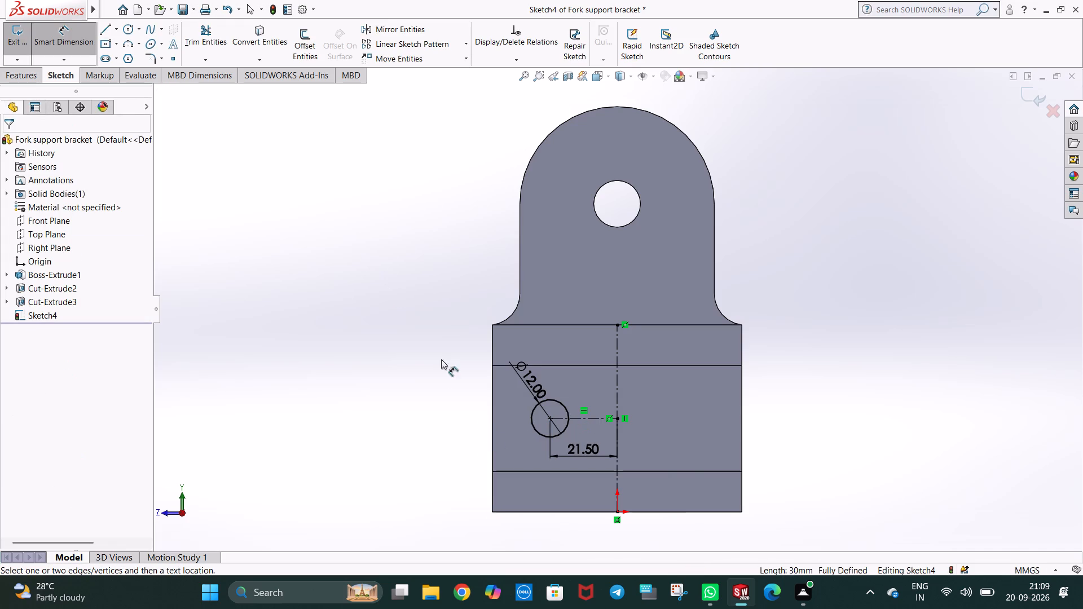
Mirror the 12 mm circle about the 60 mm vertical centerline, keeping the original as a copy.
click(395, 32)
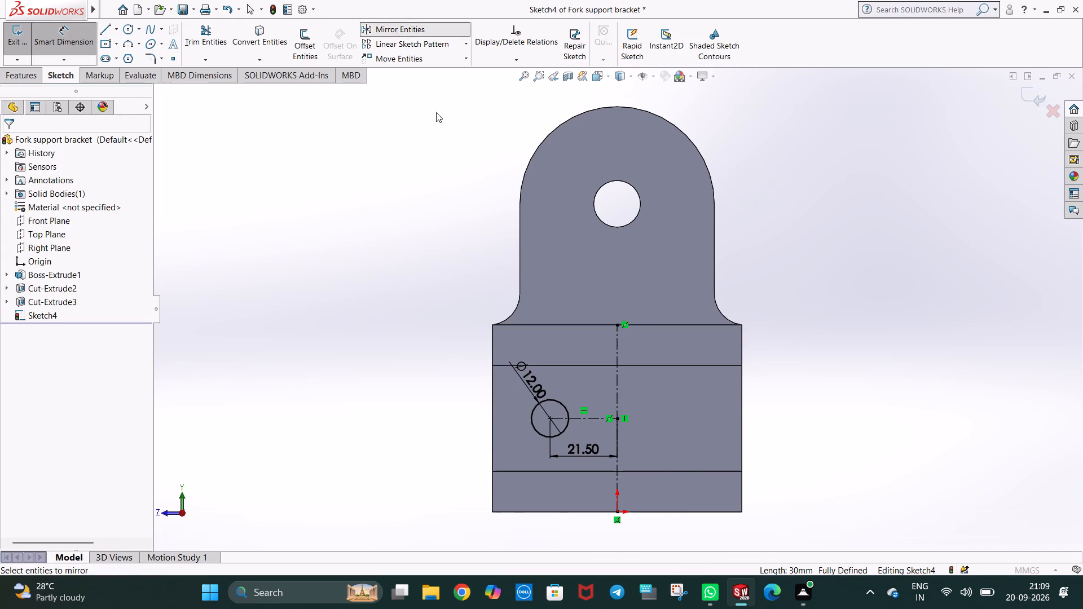
click(561, 405)
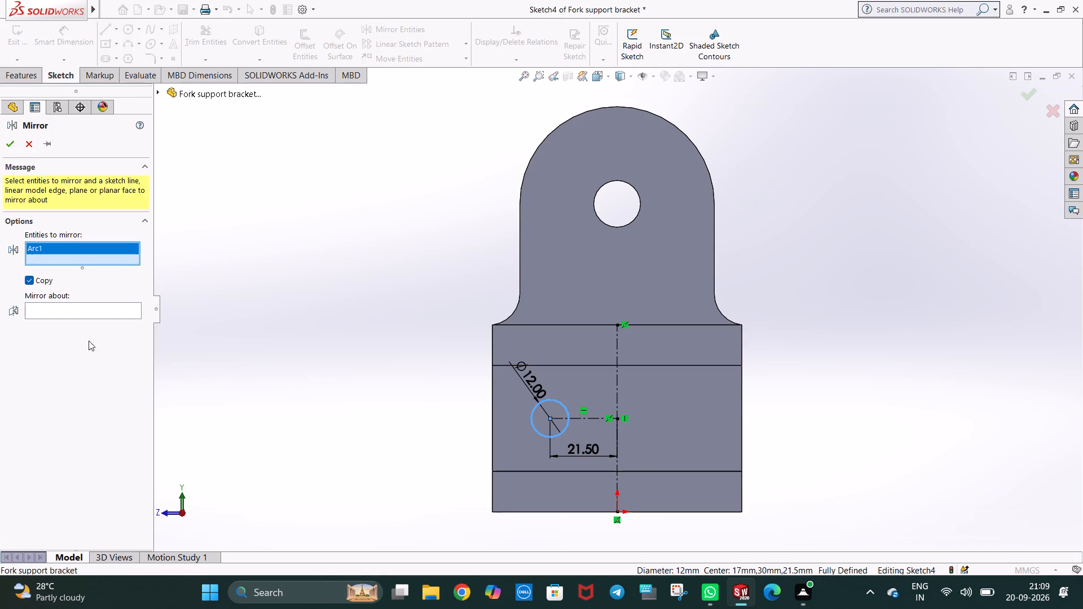
click(77, 317)
click(78, 313)
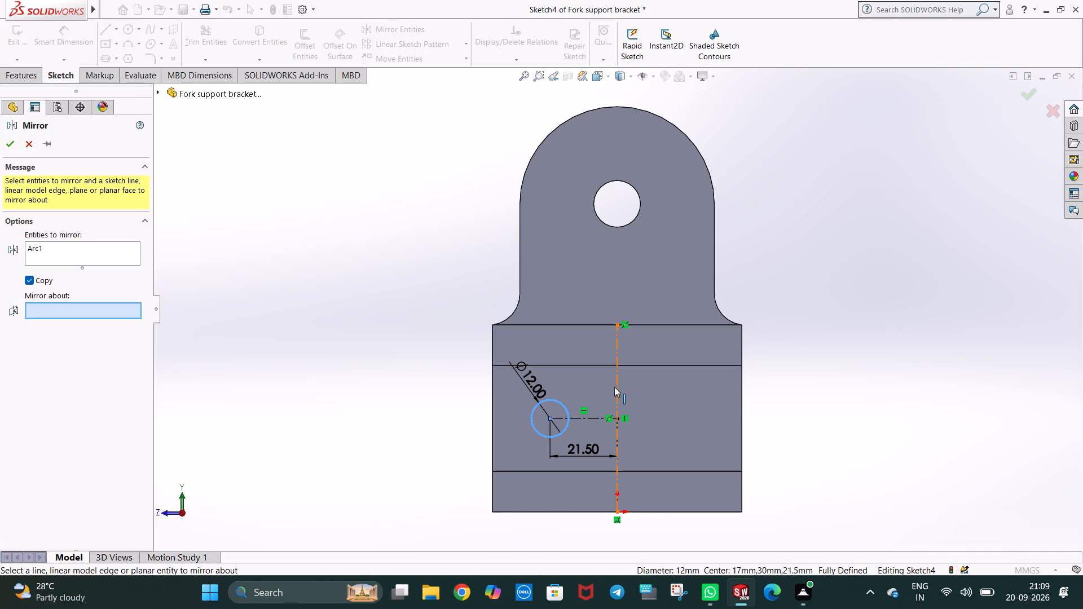
right_click(614, 387)
click(802, 368)
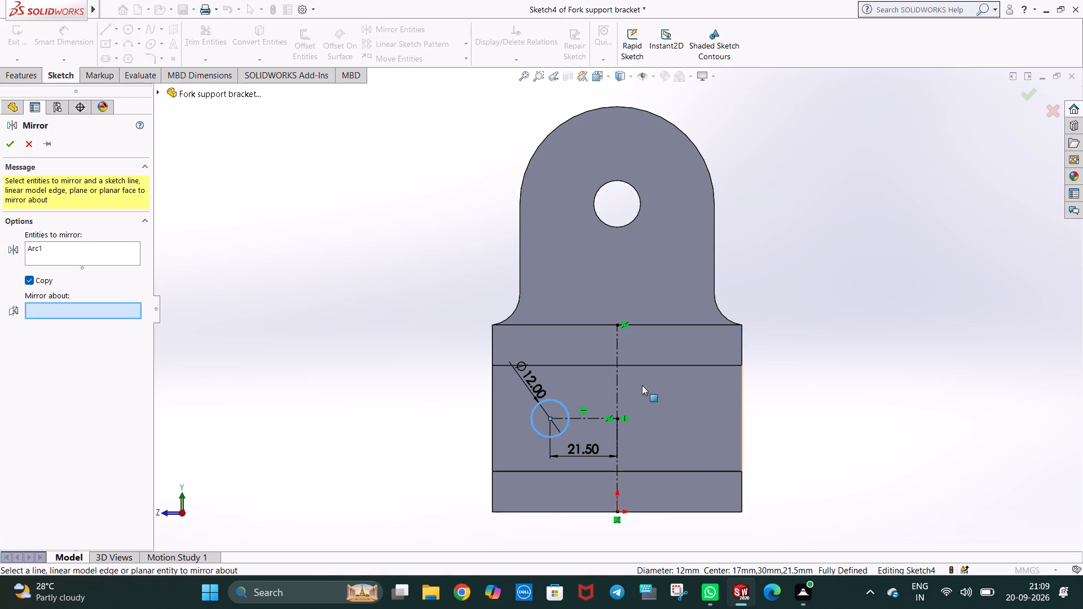
click(618, 383)
right_click(618, 383)
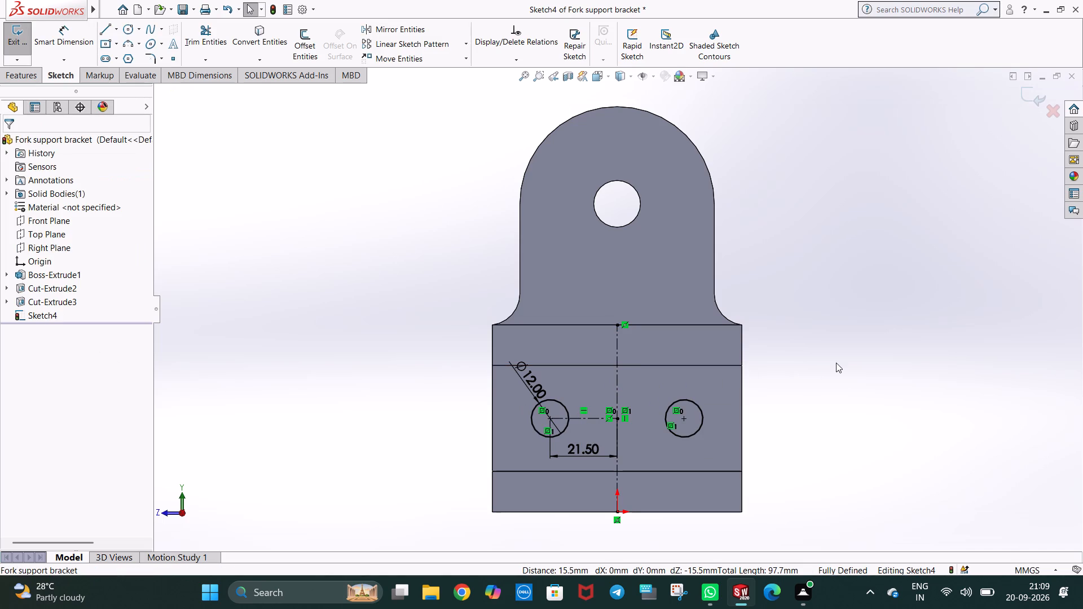
click(836, 363)
Cut both 12 mm circles through the back wall between the fork arms with an 80 mm blind Extruded Cut.
middle_drag(790, 373, 805, 364)
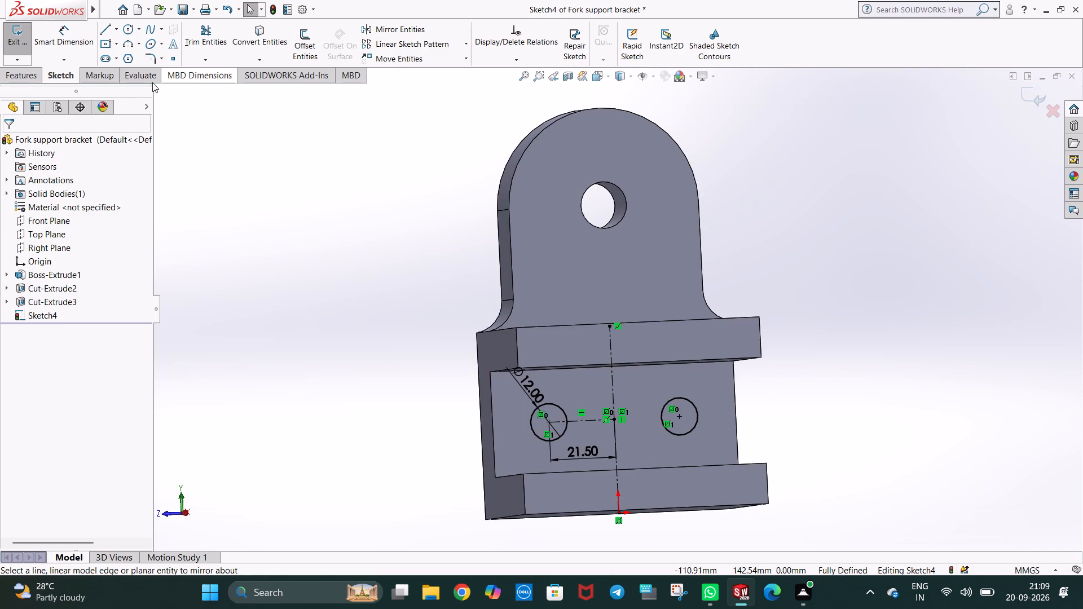
click(15, 76)
click(203, 38)
scroll(532, 434, up, 1)
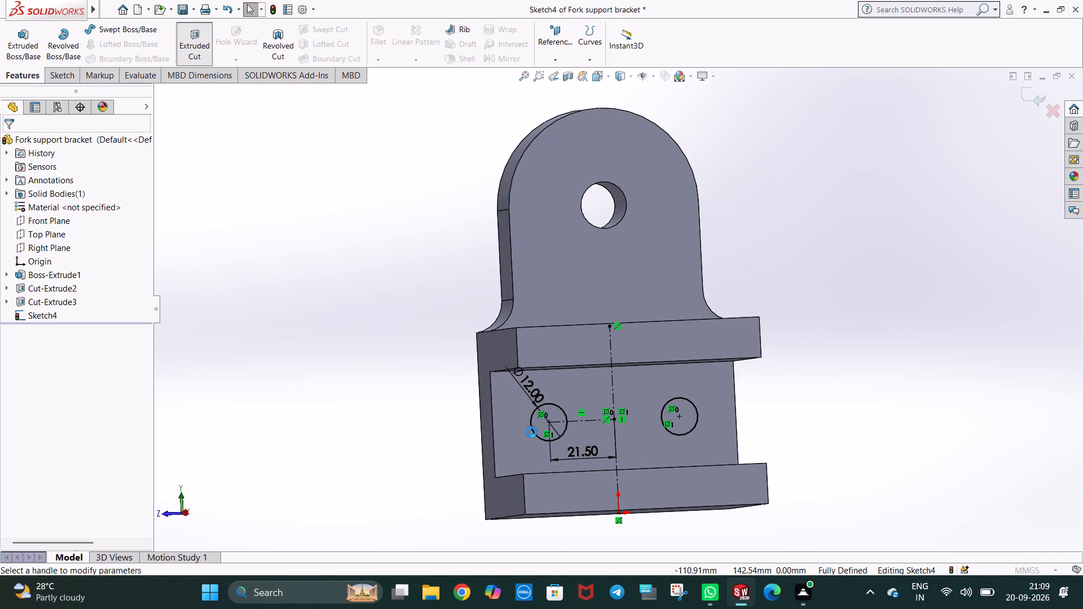
scroll(530, 415, up, 1)
middle_drag(530, 413, 625, 427)
click(12, 146)
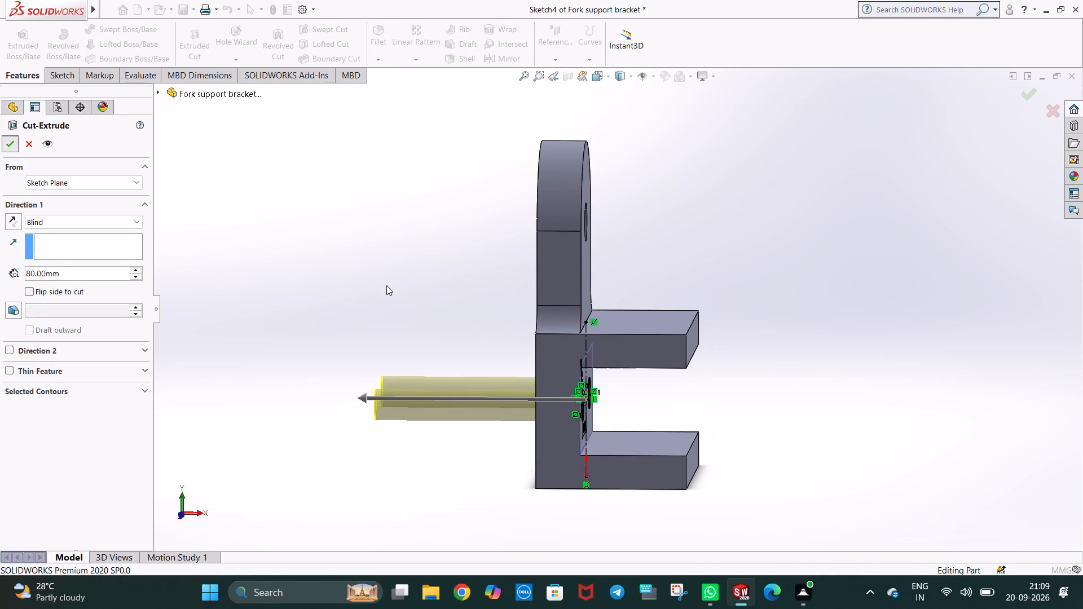
Start a sketch on the upper fork arm's top face and draw a 41 mm horizontal centerline across its middle, from front edge to upright.
key(ctrl+8)
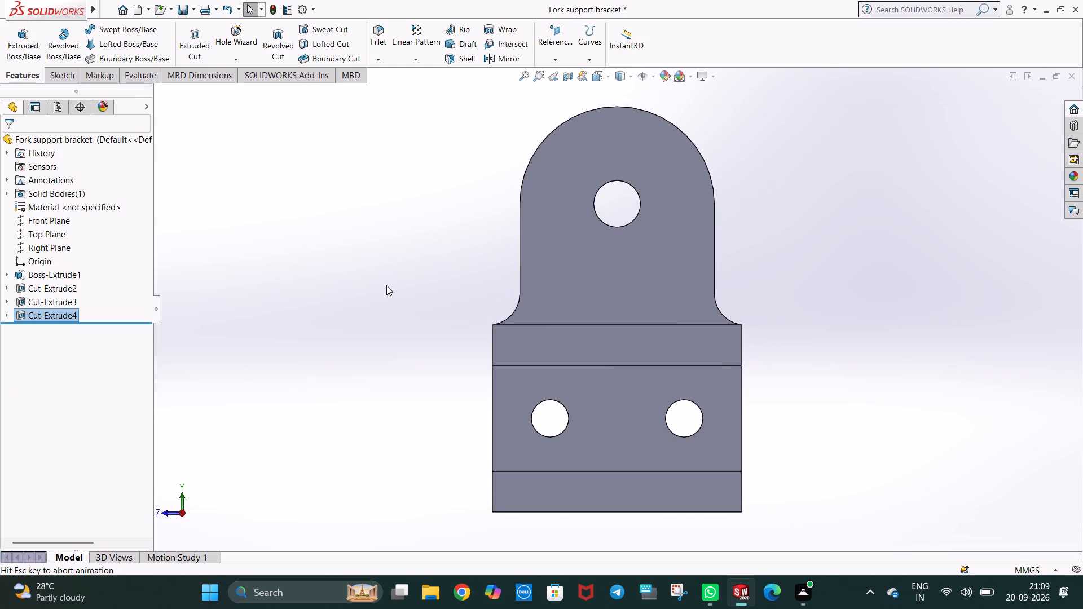
scroll(376, 235, up, 2)
middle_drag(391, 254, 413, 268)
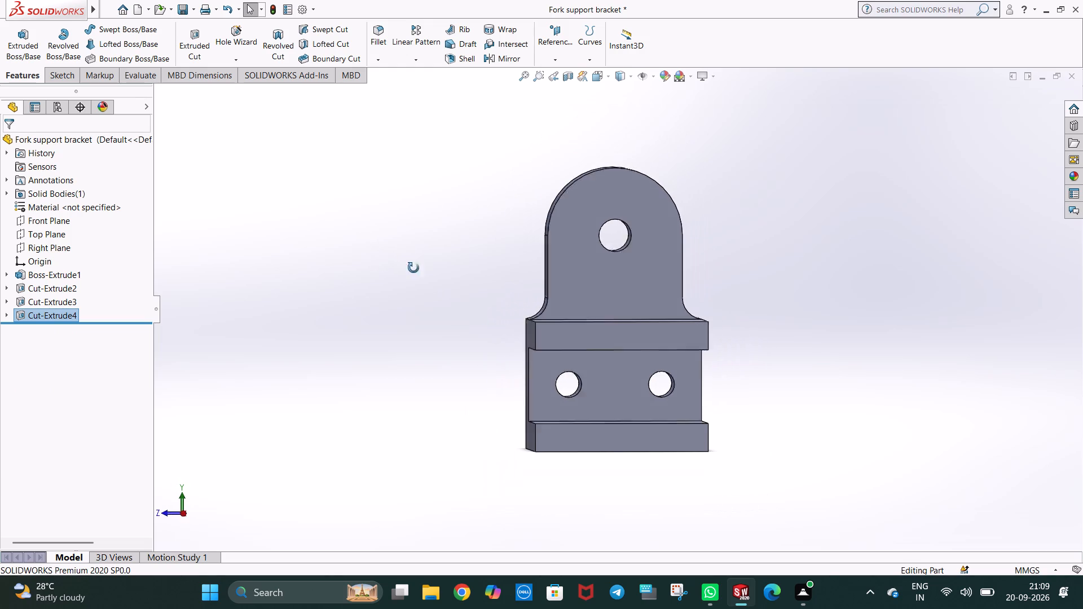
middle_drag(413, 268, 461, 285)
key(ctrl+5)
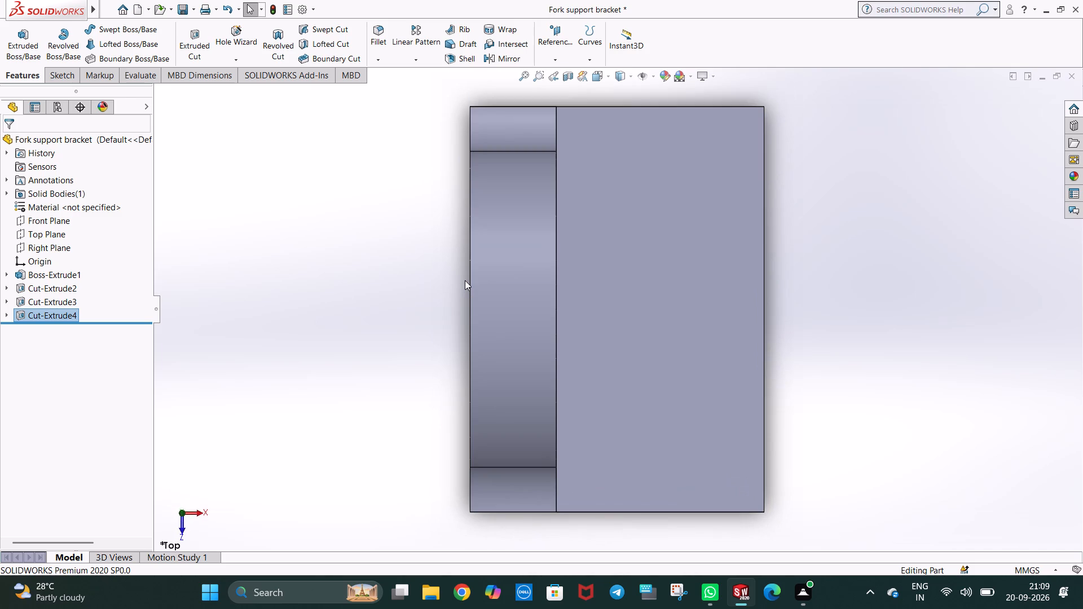
click(829, 214)
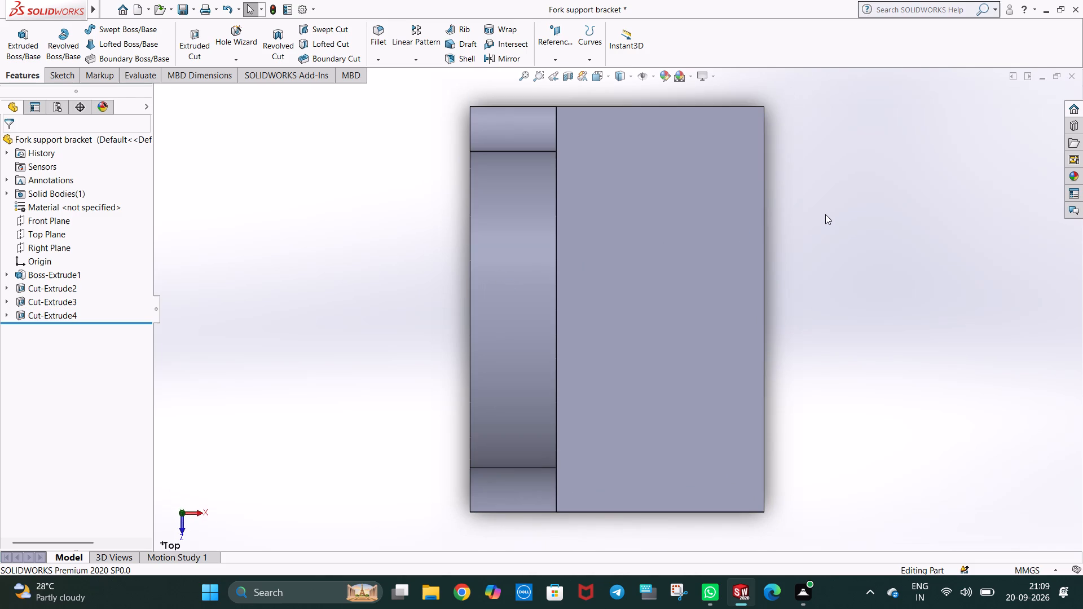
click(72, 73)
right_click(600, 294)
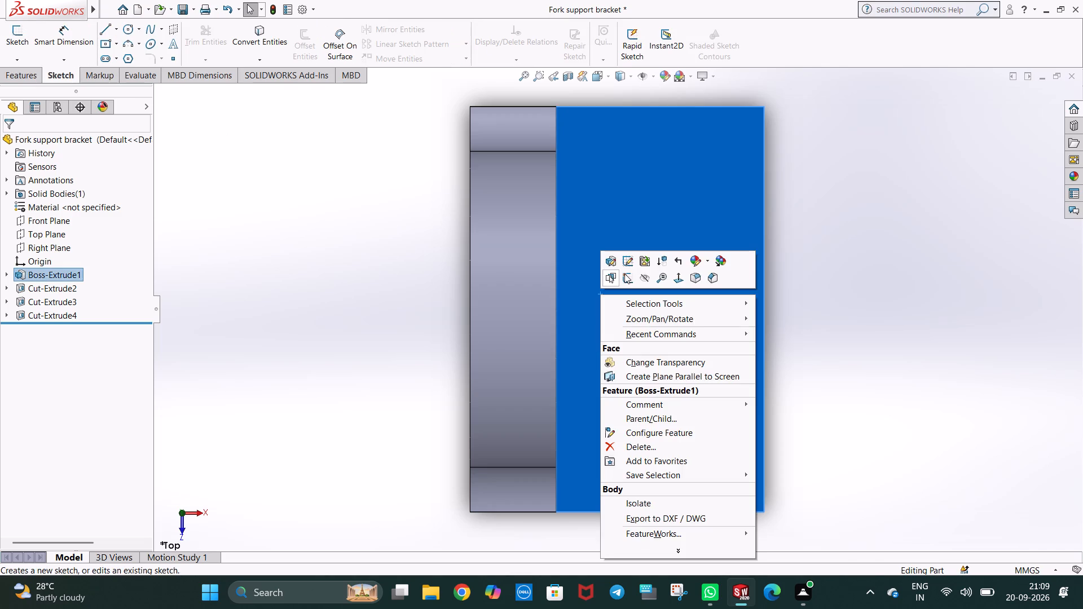
click(624, 273)
click(116, 30)
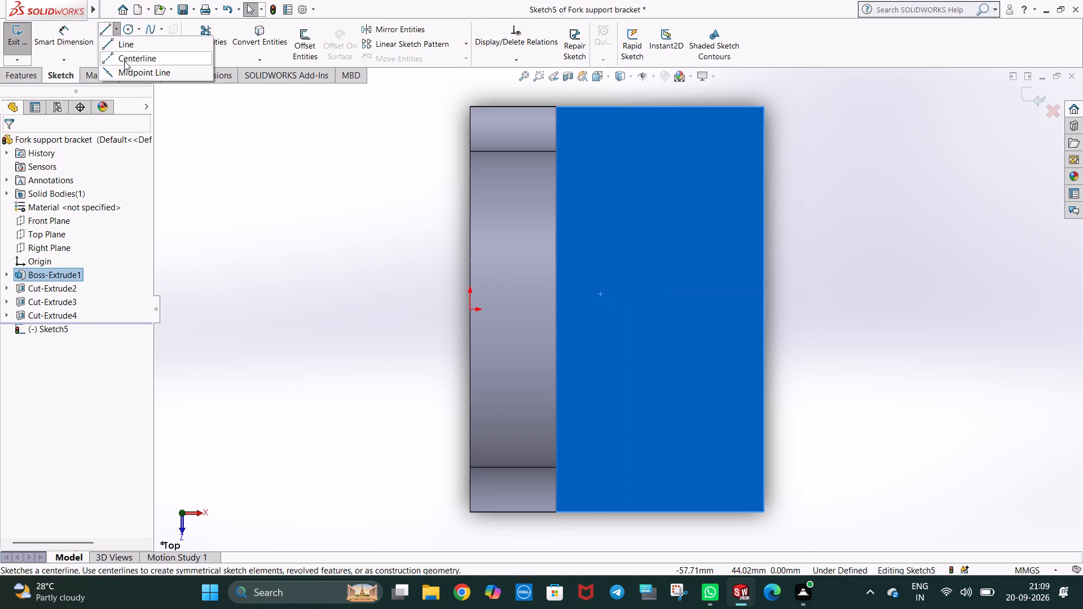
click(124, 61)
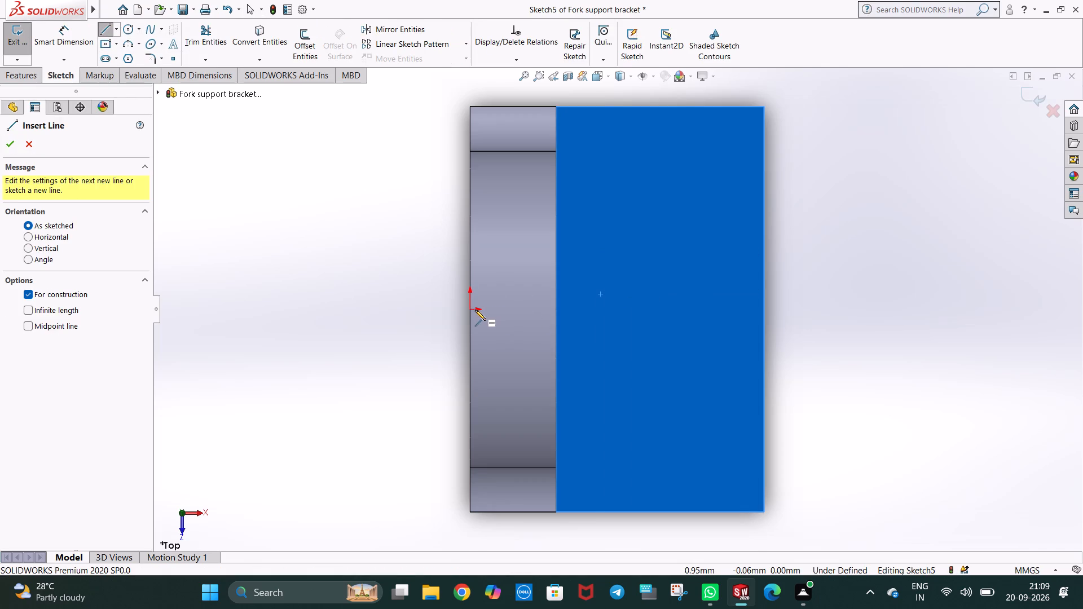
click(764, 311)
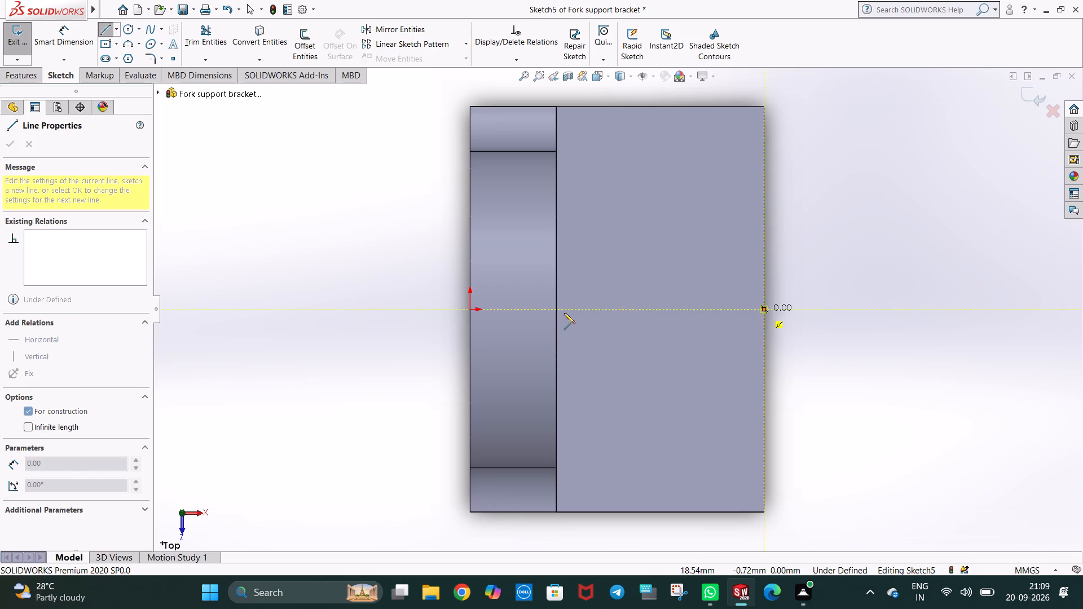
click(555, 311)
key(Escape)
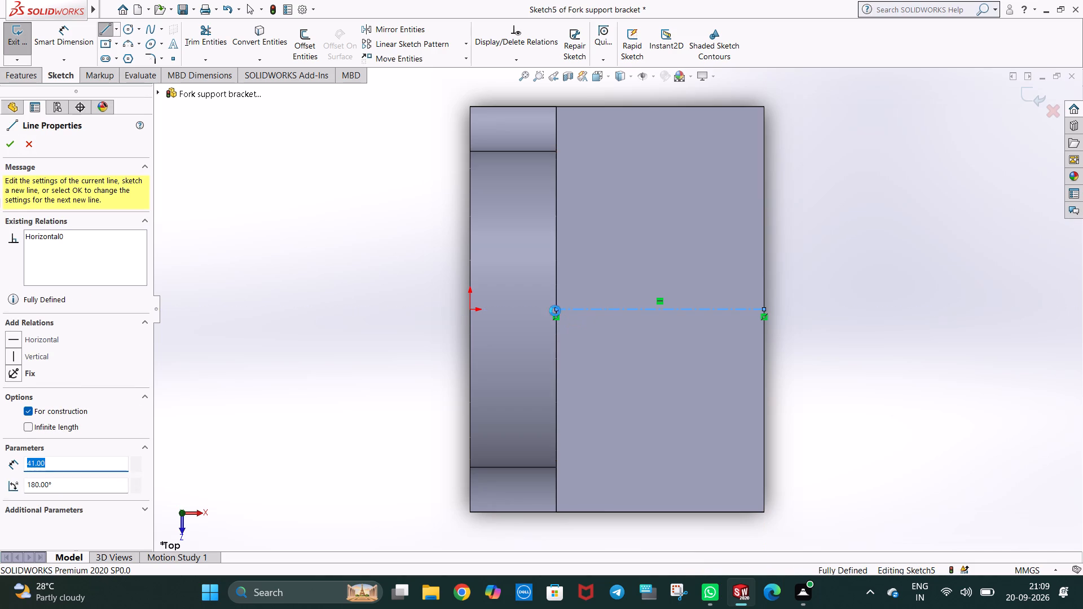
key(Escape)
click(860, 270)
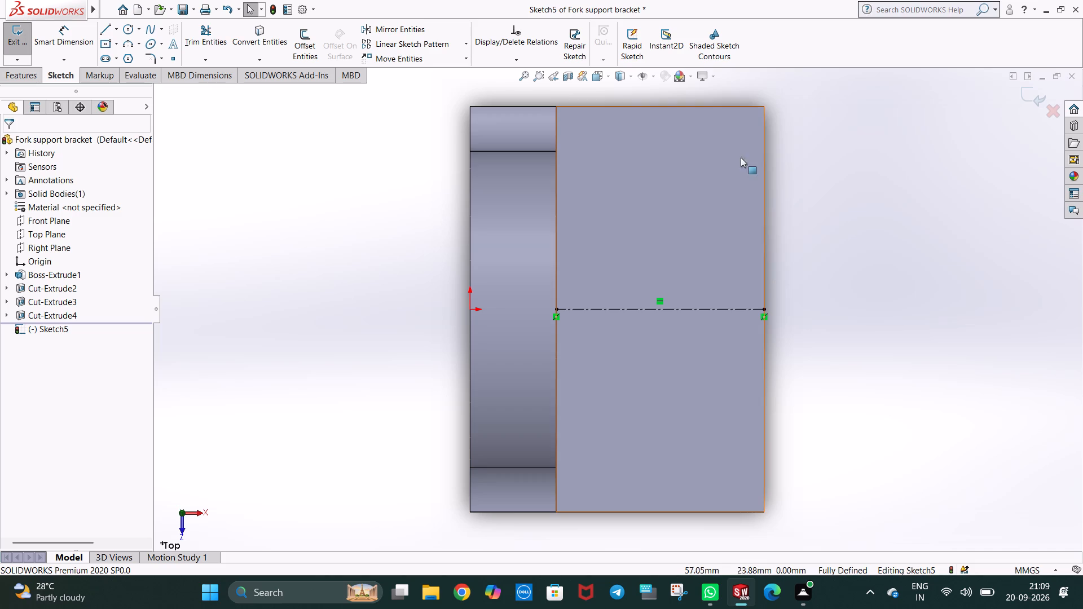
Draw a 26 mm vertical centerline from the midpoint of the 41 mm centerline toward the -Z side of the top face.
click(115, 28)
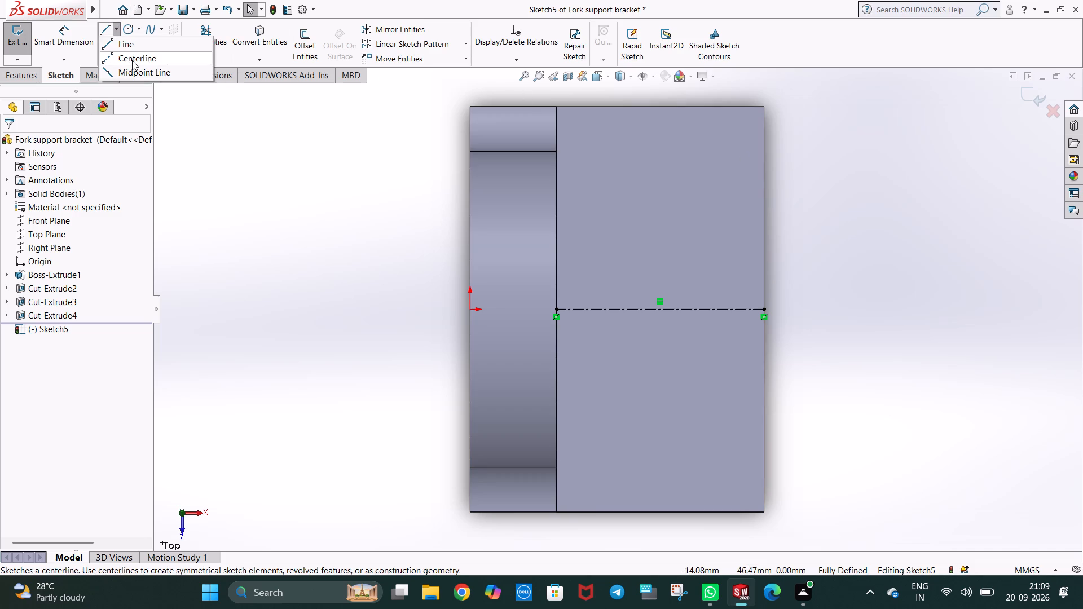
click(132, 60)
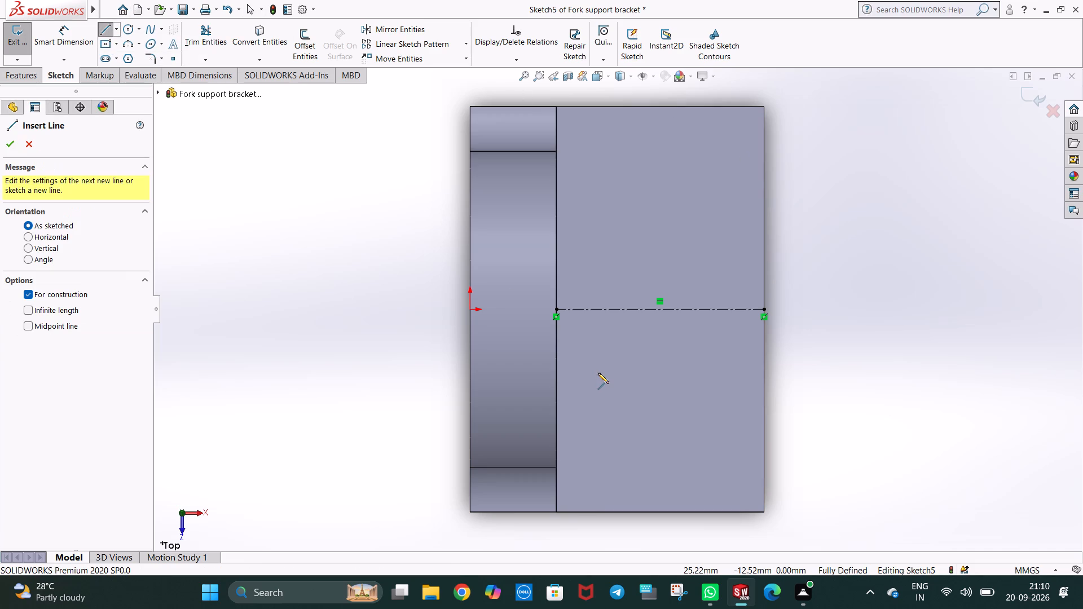
click(660, 311)
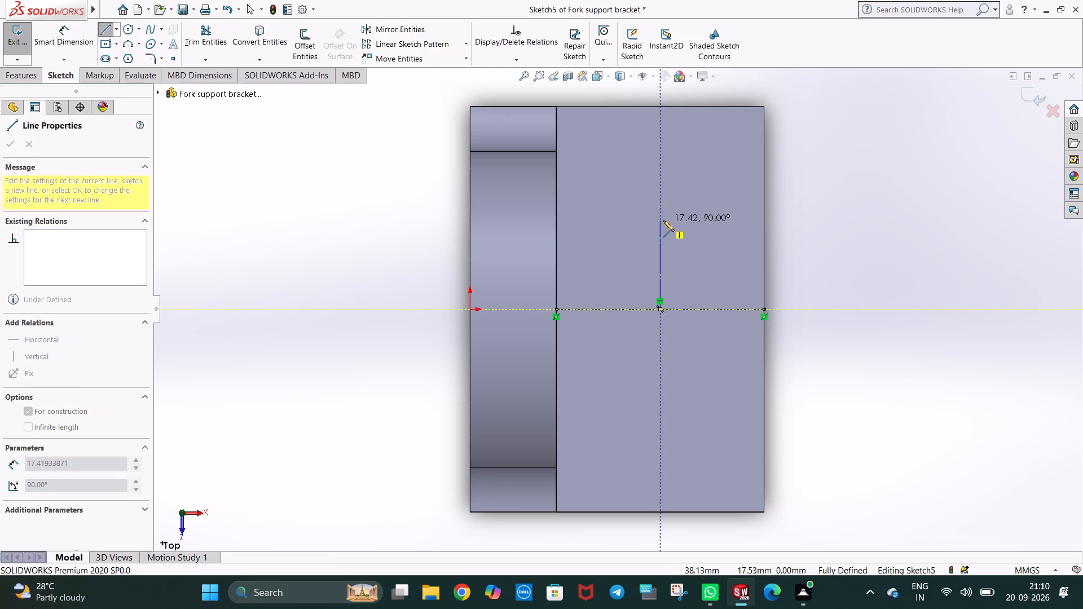
click(663, 192)
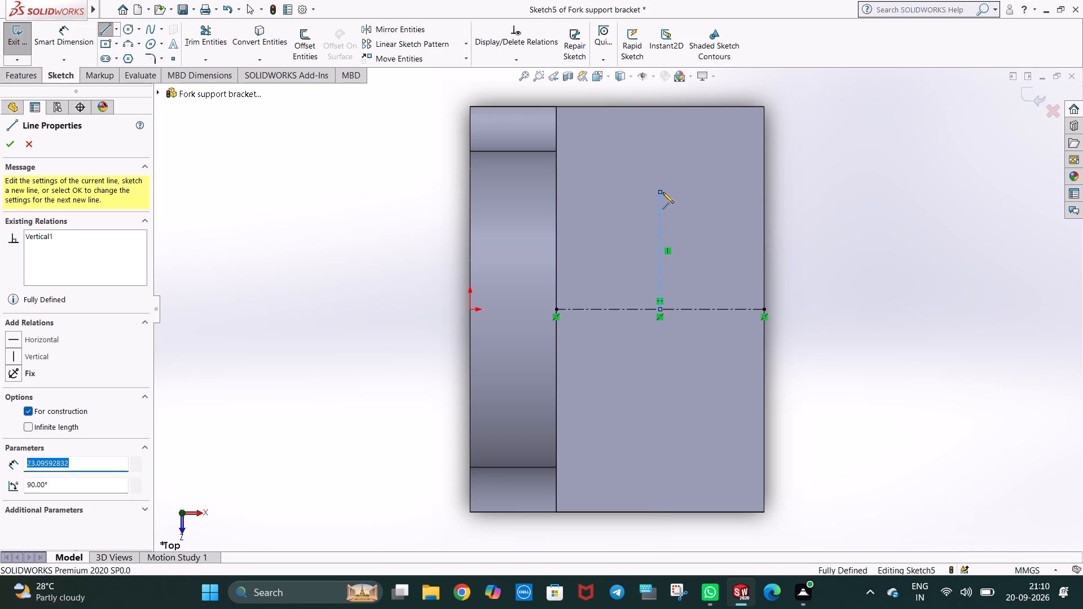
text(26)
key(Return)
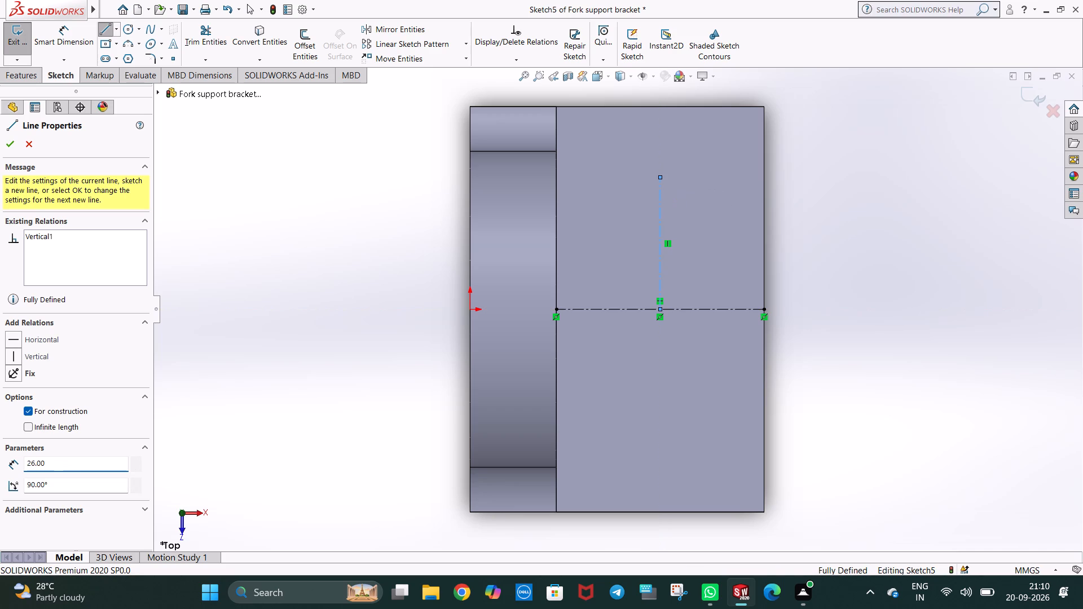
key(Escape)
key(Escape)
click(806, 197)
scroll(784, 258, up, 1)
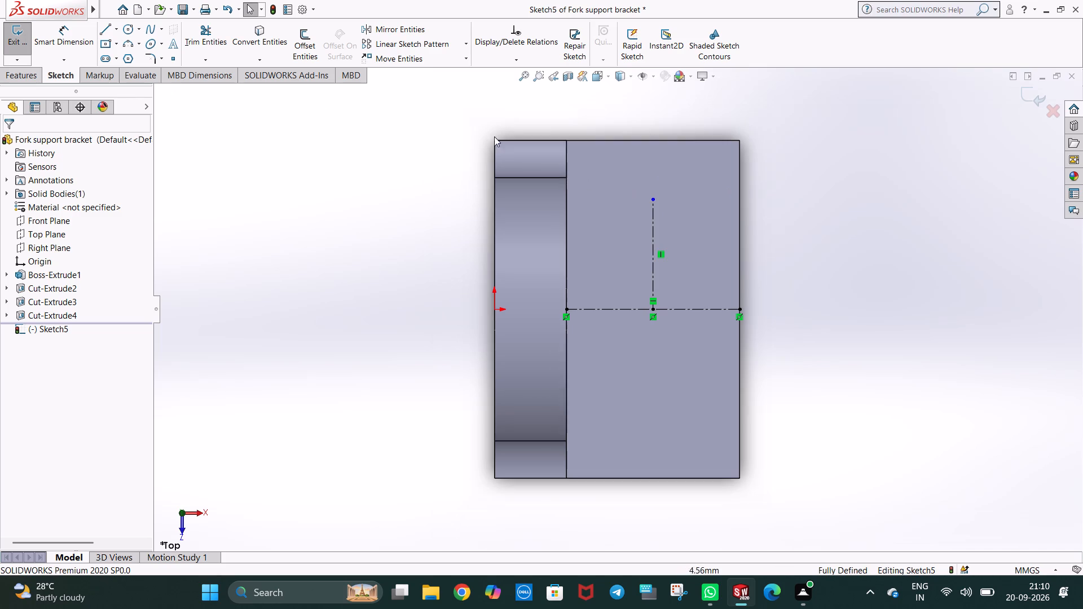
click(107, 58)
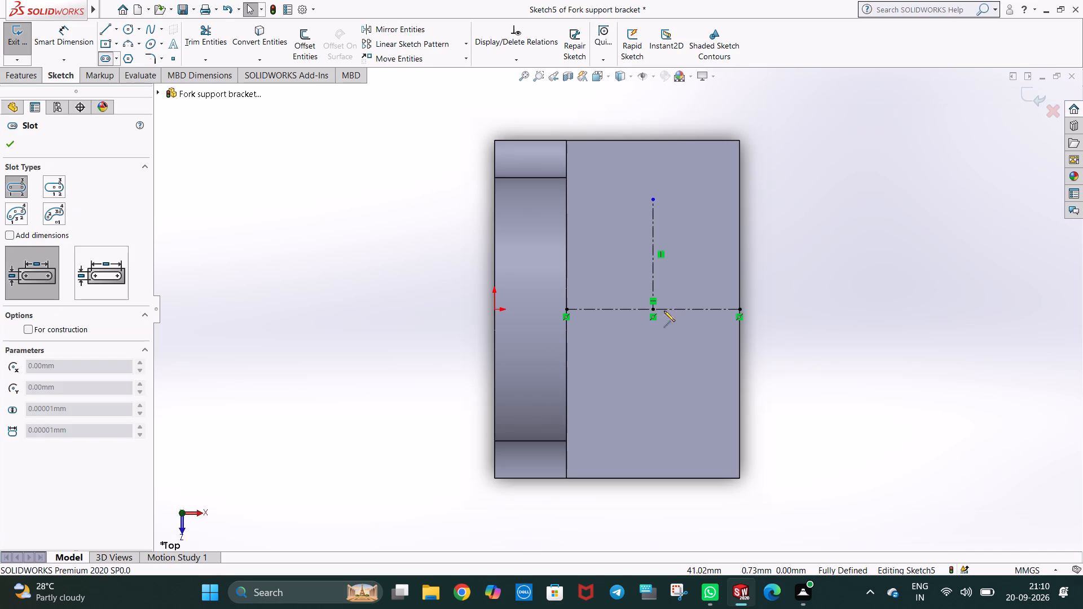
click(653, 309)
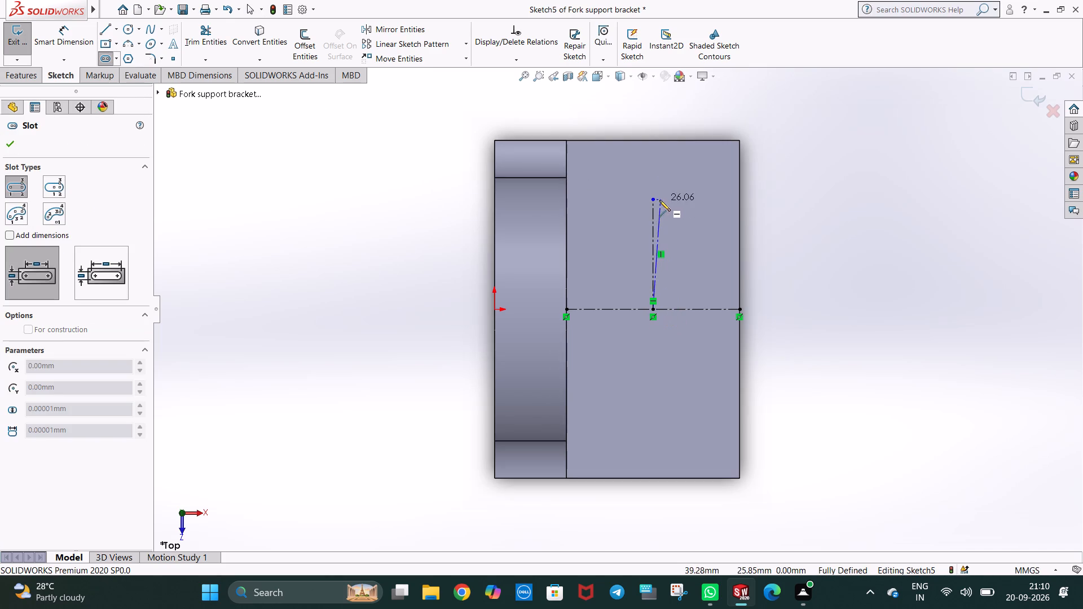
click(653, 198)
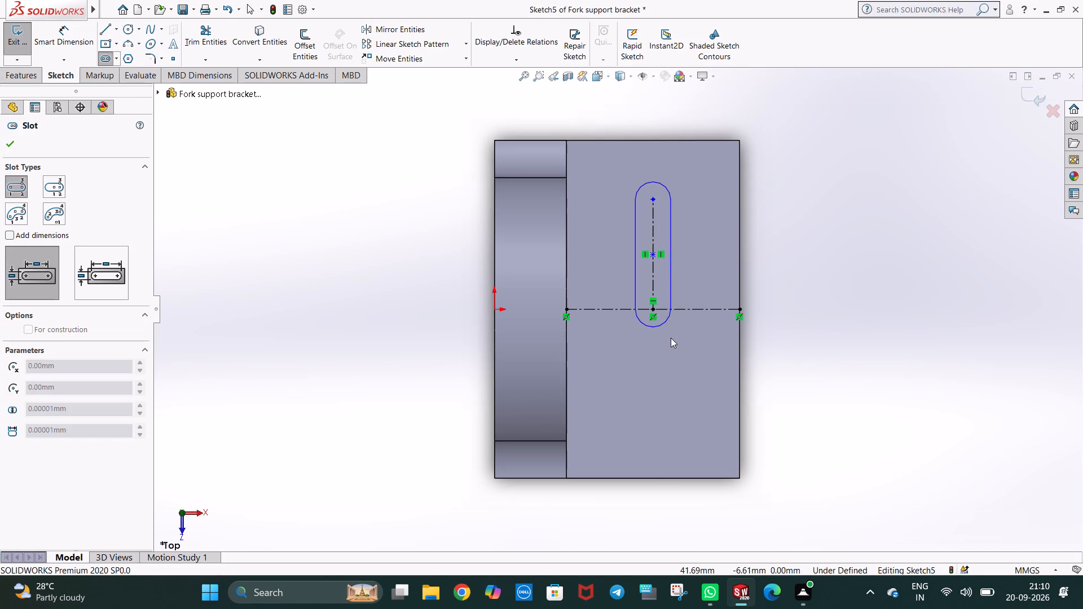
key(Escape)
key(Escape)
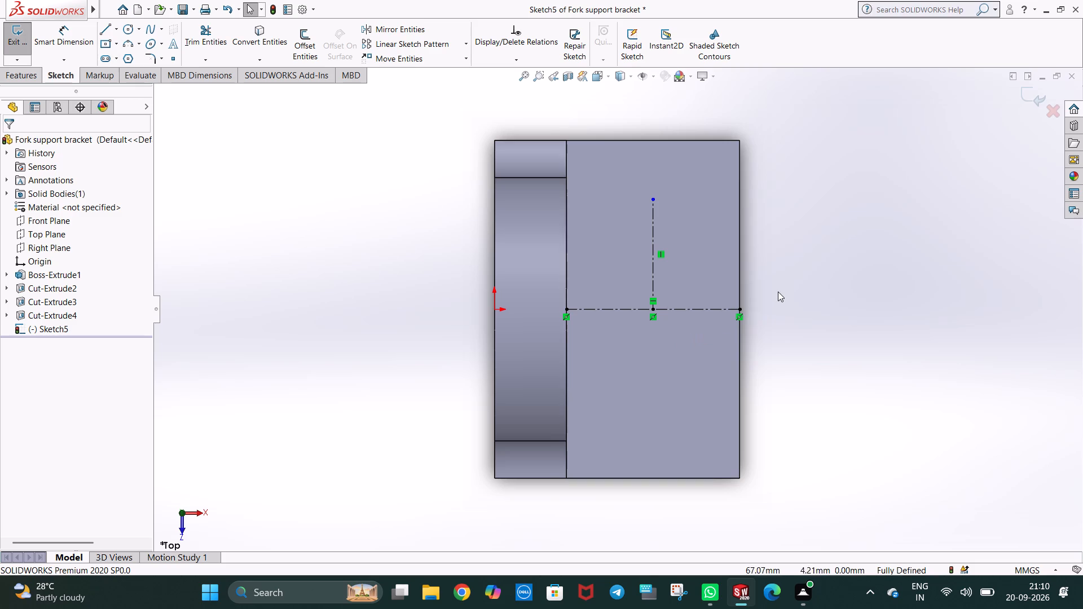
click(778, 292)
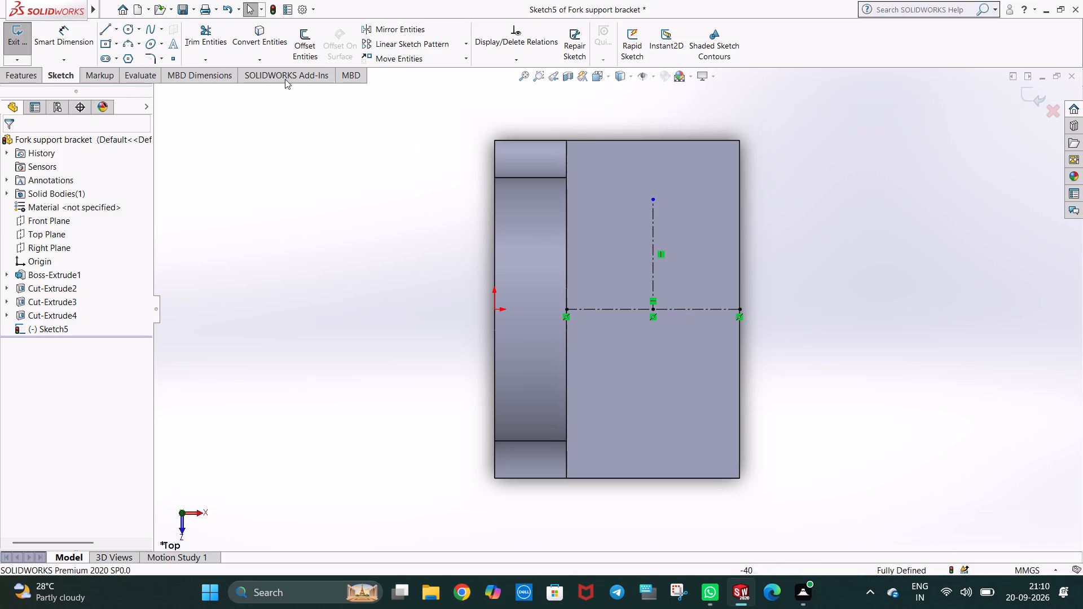
Choose a slot type for sketching a slot on the upper fork arm's top face.
click(115, 57)
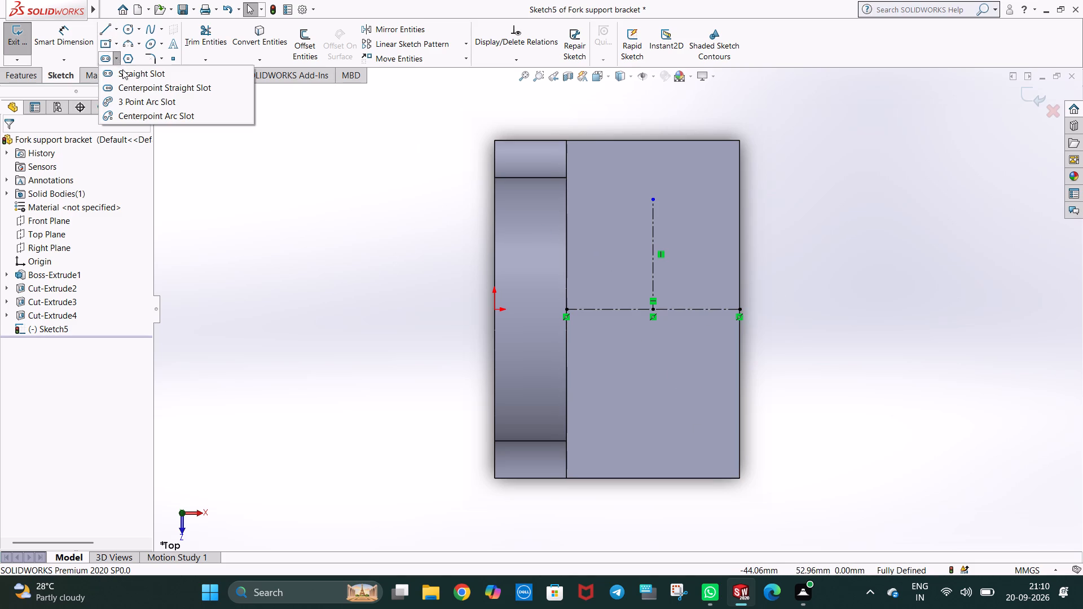
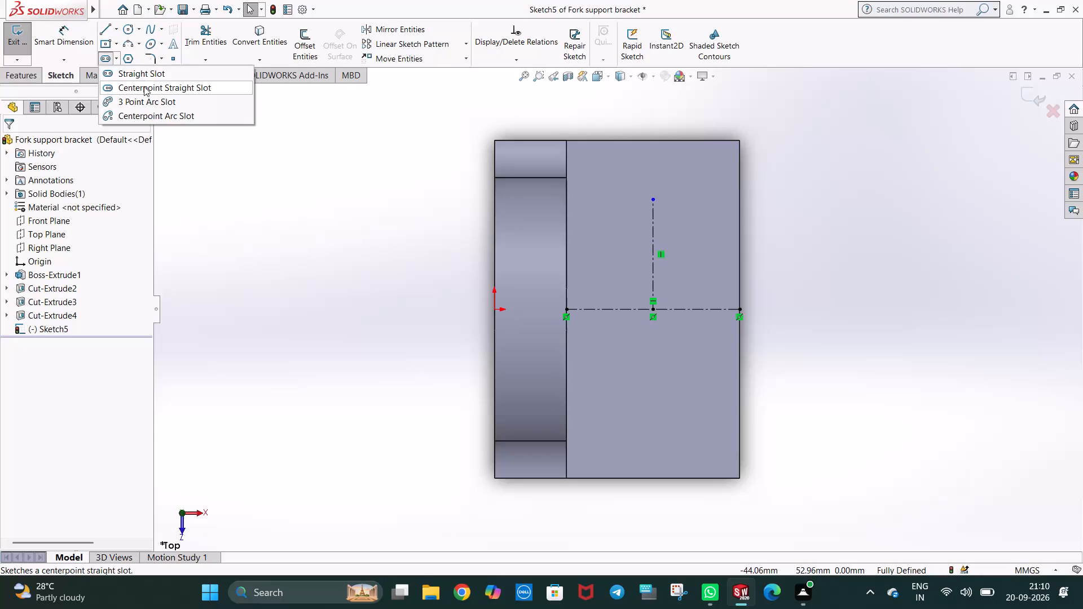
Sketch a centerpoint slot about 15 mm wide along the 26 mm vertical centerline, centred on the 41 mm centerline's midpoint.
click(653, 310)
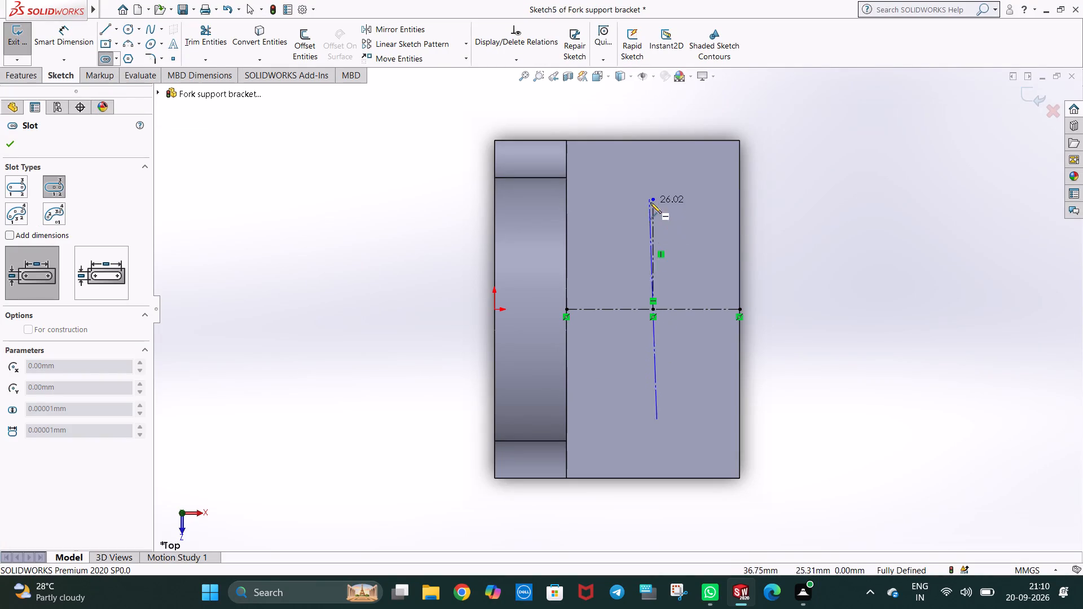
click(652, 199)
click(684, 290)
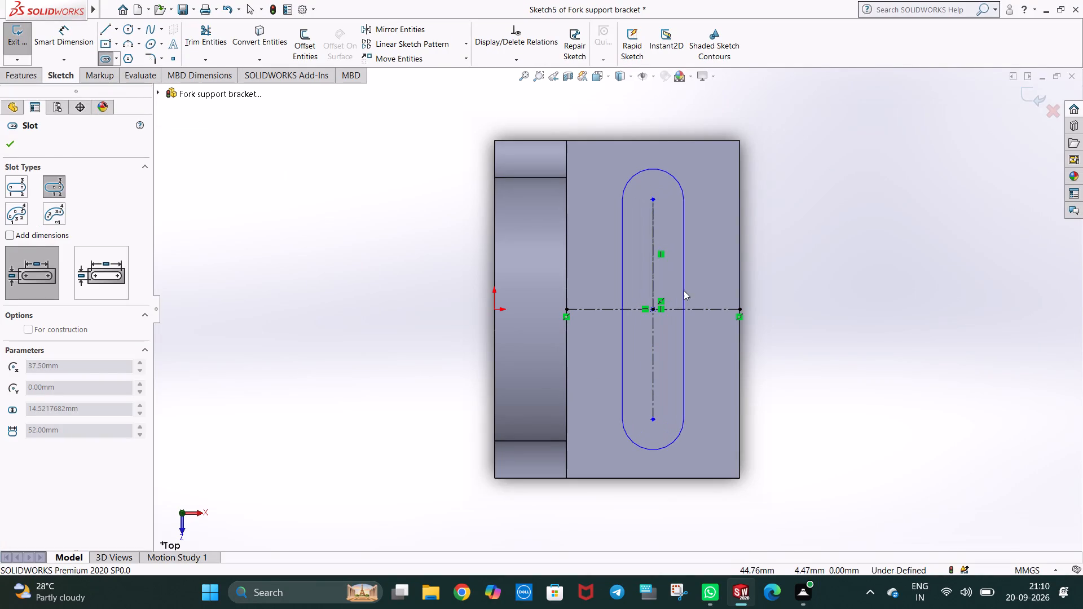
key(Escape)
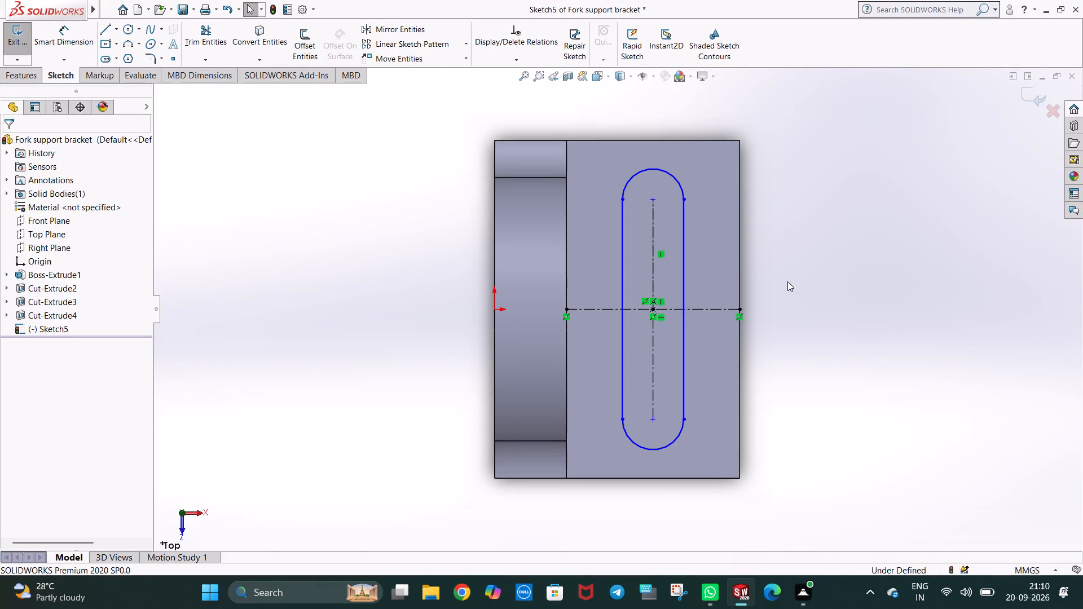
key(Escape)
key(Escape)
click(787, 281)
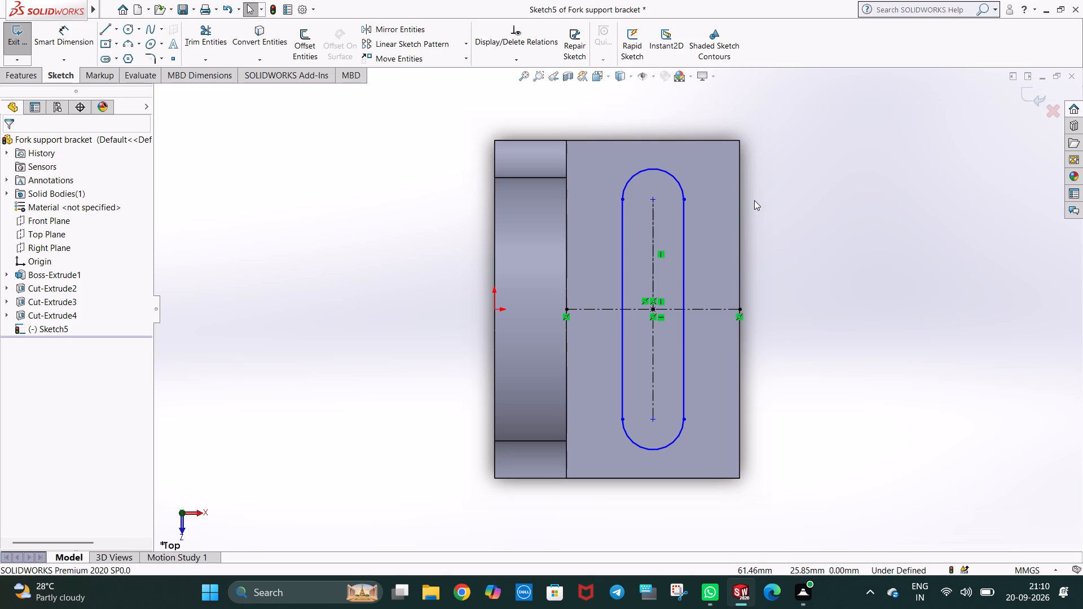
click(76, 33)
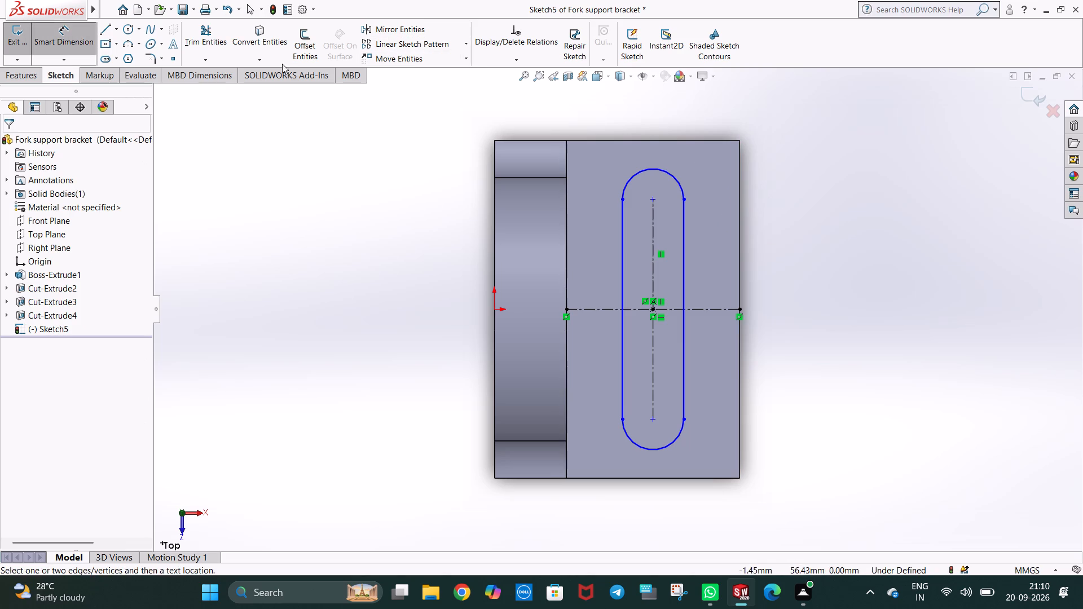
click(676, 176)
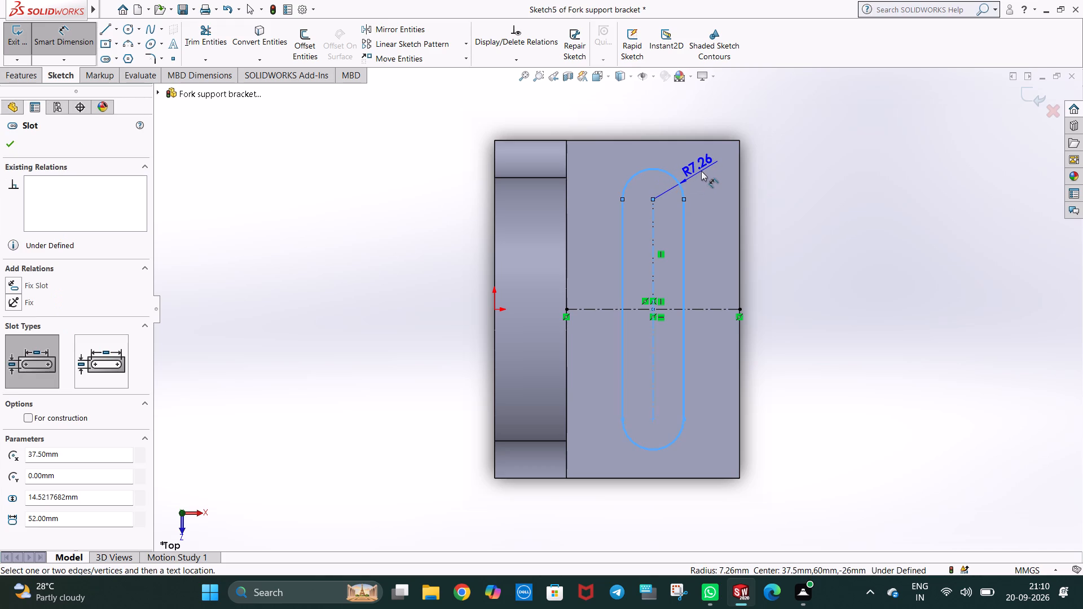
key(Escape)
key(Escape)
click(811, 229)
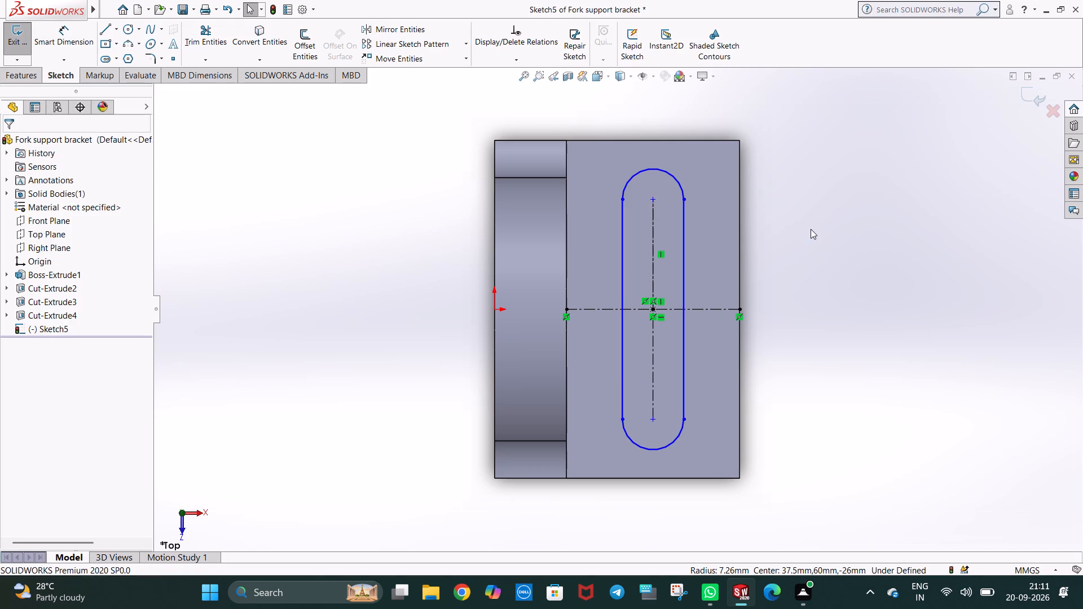
Undo the slot and the vertical centerline at the midpoint, keeping the 41 mm horizontal centerline.
key(ctrl+z)
key(ctrl+z)
key(ctrl+z)
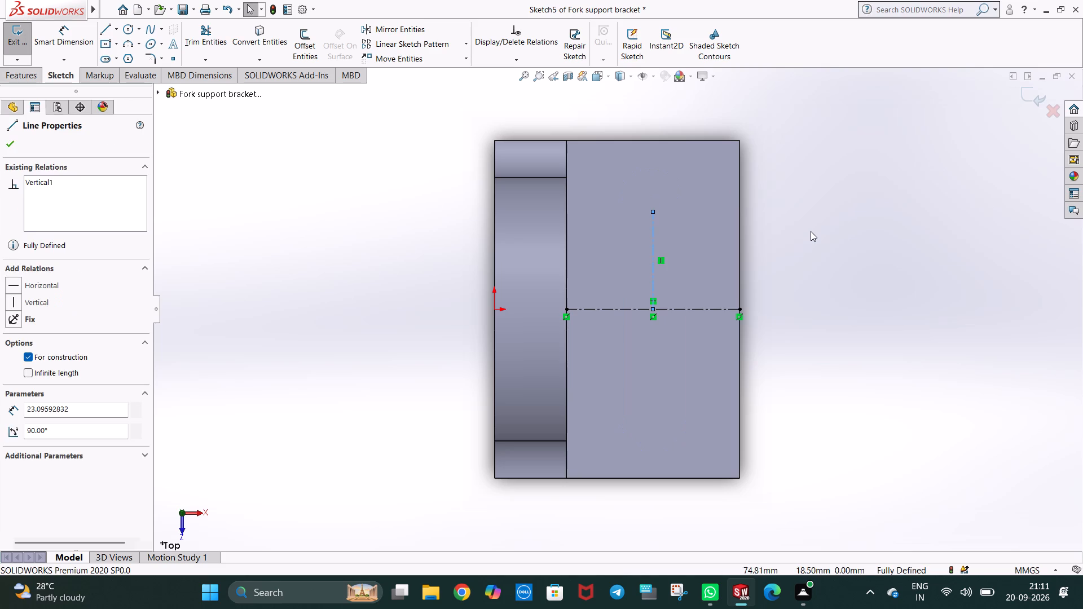
click(811, 235)
key(Escape)
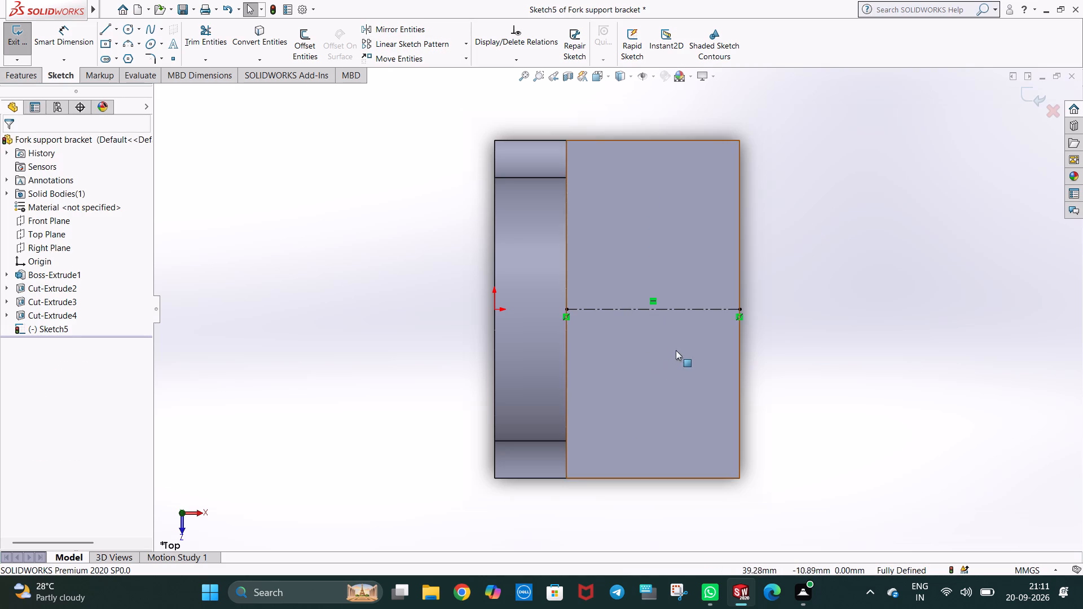
Draw a 13 mm horizontal centerline from the front edge's midpoint toward the upright, along the 41 mm centerline.
click(116, 28)
click(122, 55)
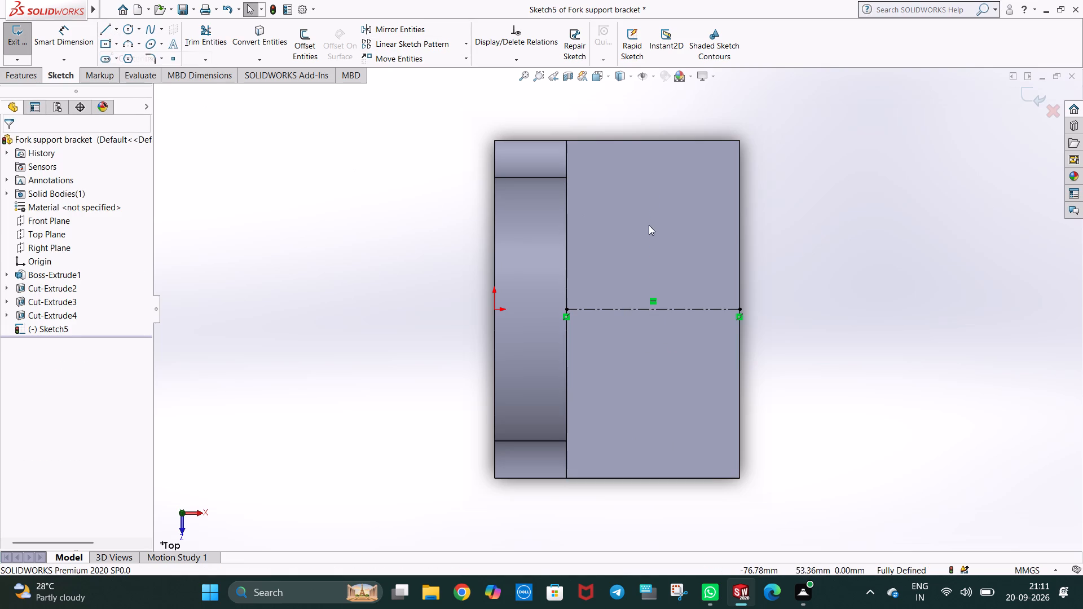
click(738, 310)
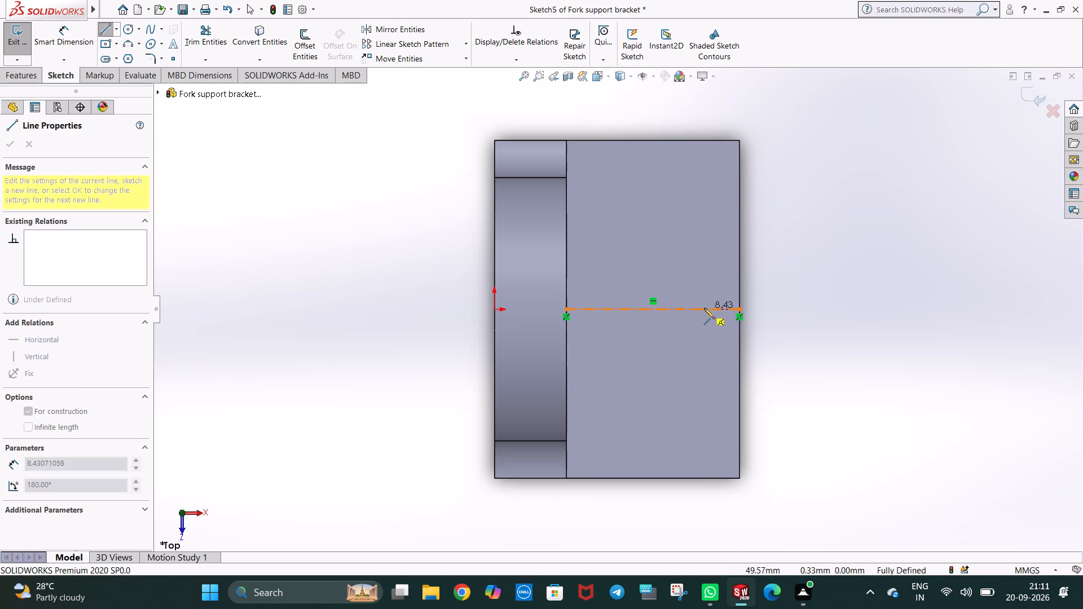
click(679, 309)
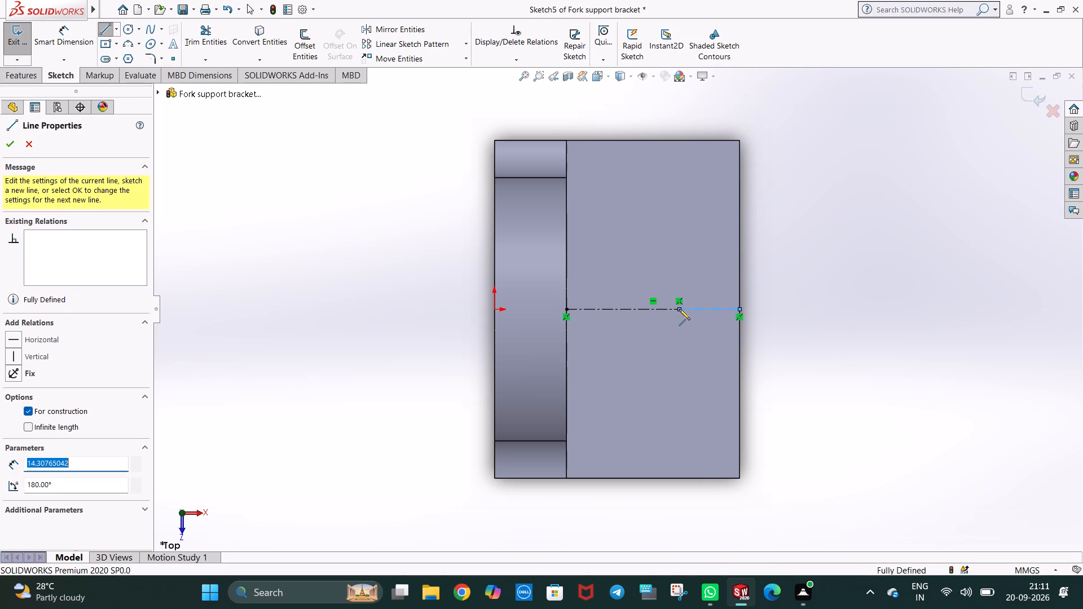
text(13)
key(Return)
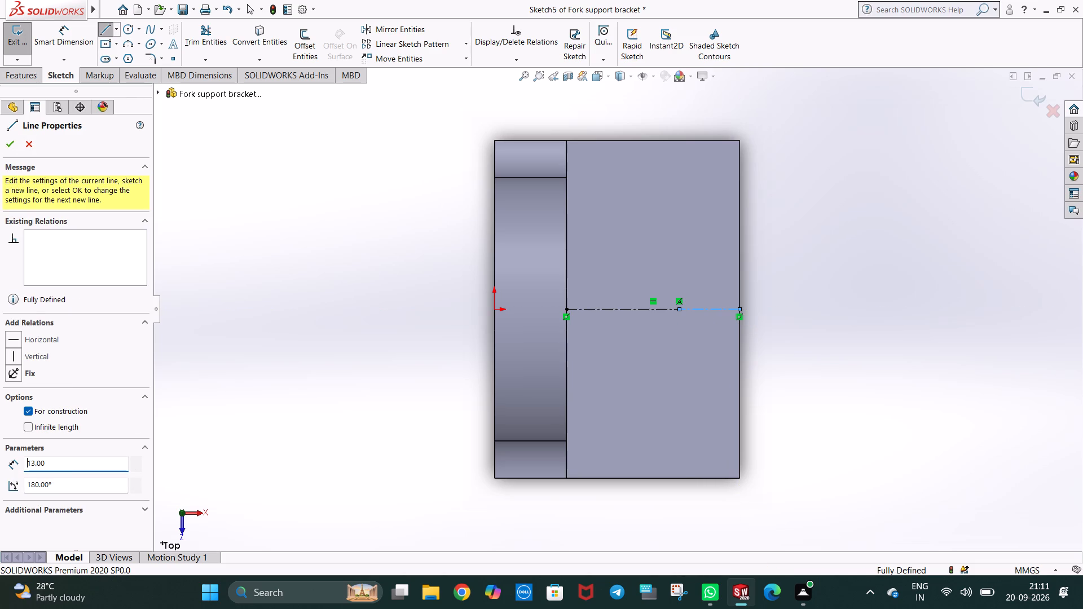
Draw a 26 mm vertical centerline from the inner end of the 13 mm centerline toward the -Z side.
click(684, 200)
text(26)
key(Return)
key(Escape)
key(Escape)
click(944, 209)
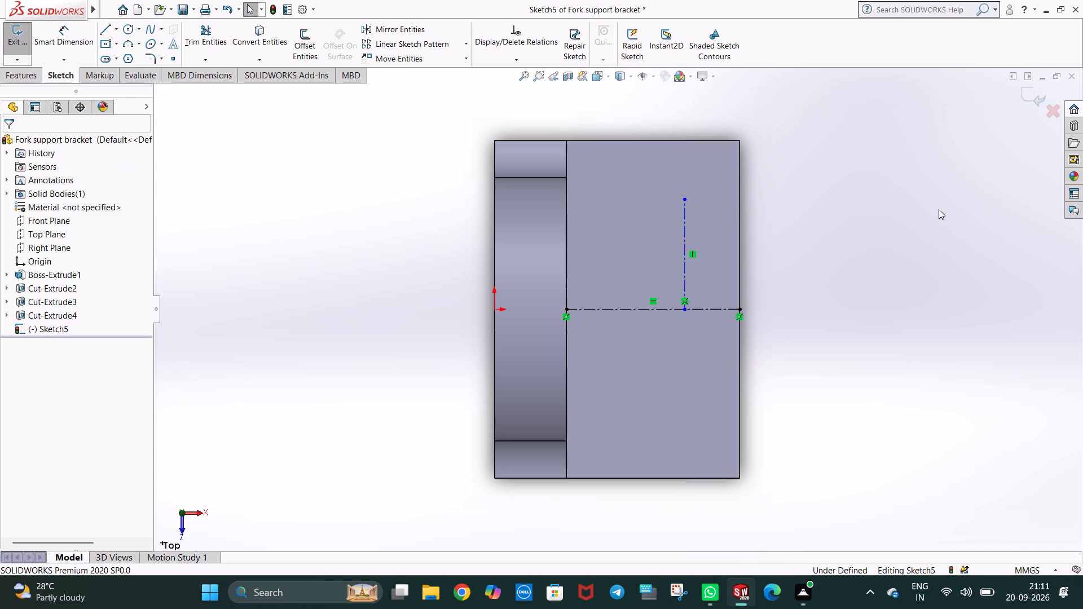
Sketch a centerpoint slot about 15 mm wide, centred at the base of the 26 mm vertical centerline and reaching its far end.
click(118, 58)
click(125, 83)
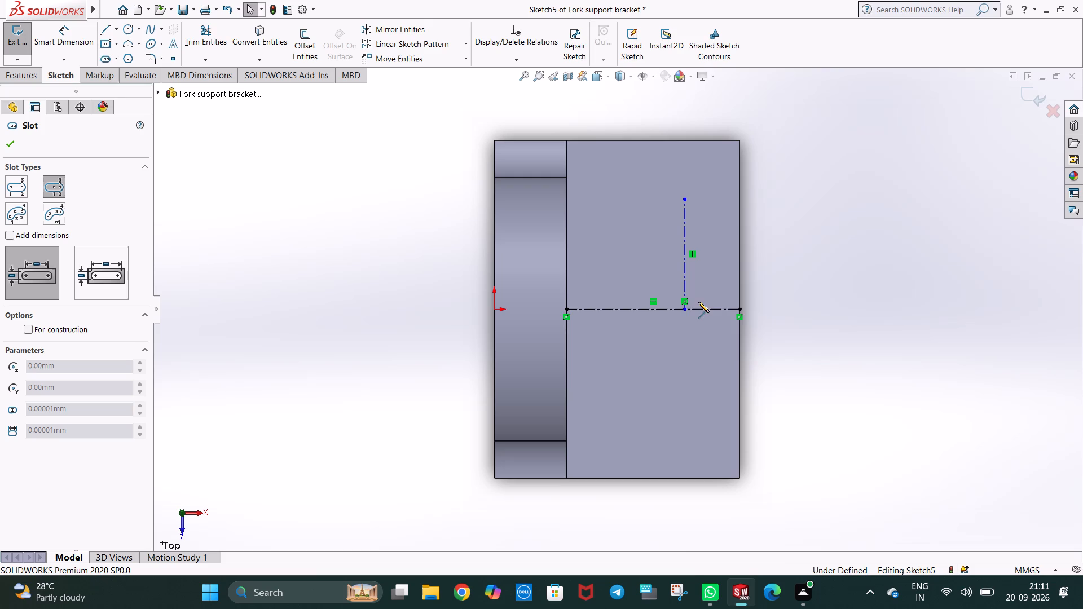
click(685, 310)
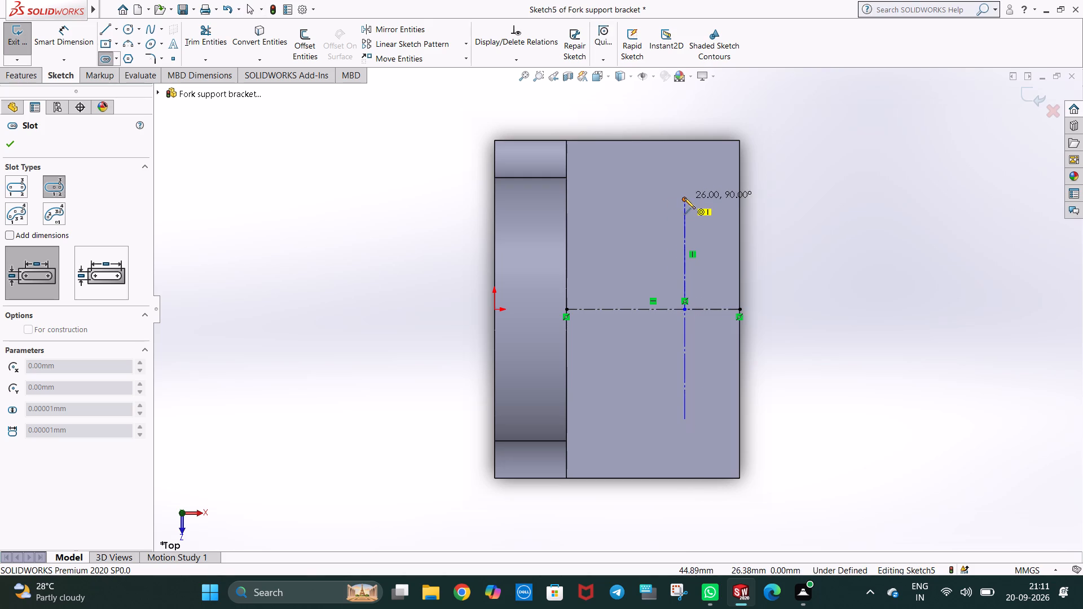
click(684, 198)
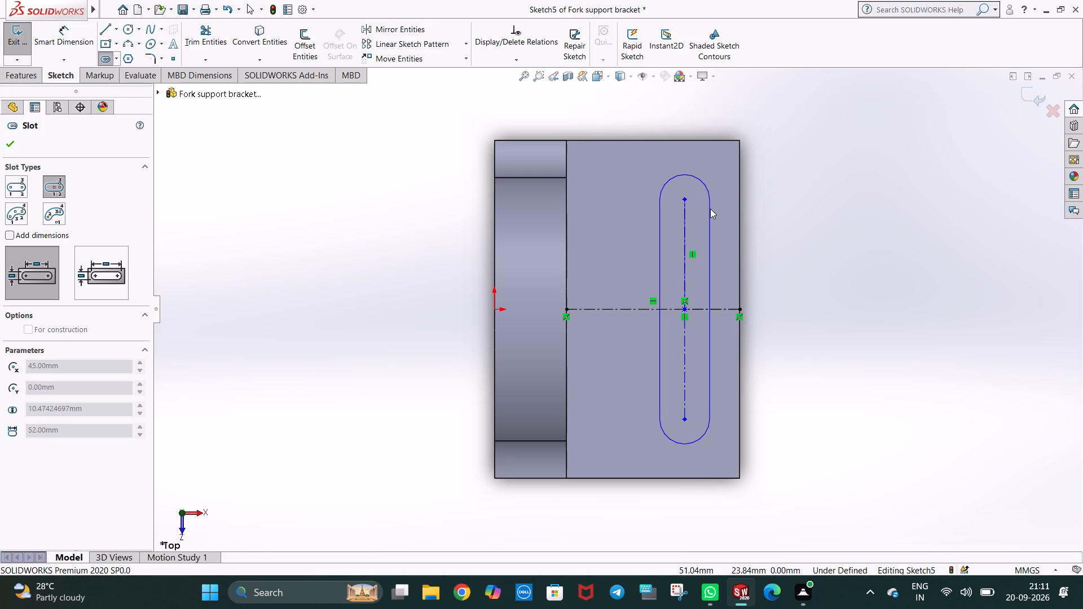
click(716, 209)
key(Escape)
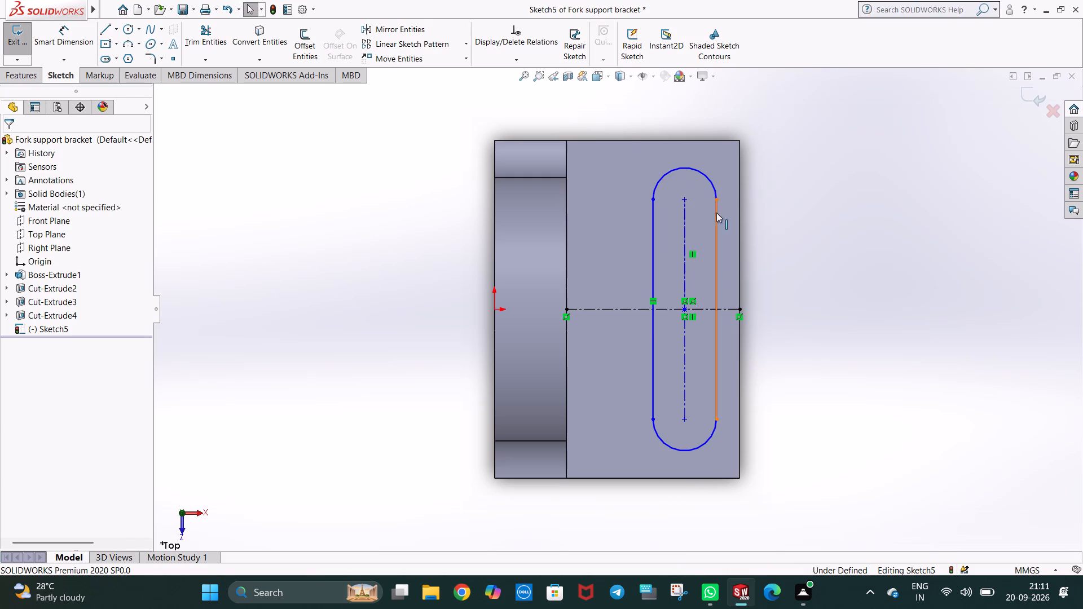
key(Escape)
click(764, 211)
Dimension the slot's rounded end on the -Z side with a 6.5 mm radius.
click(65, 36)
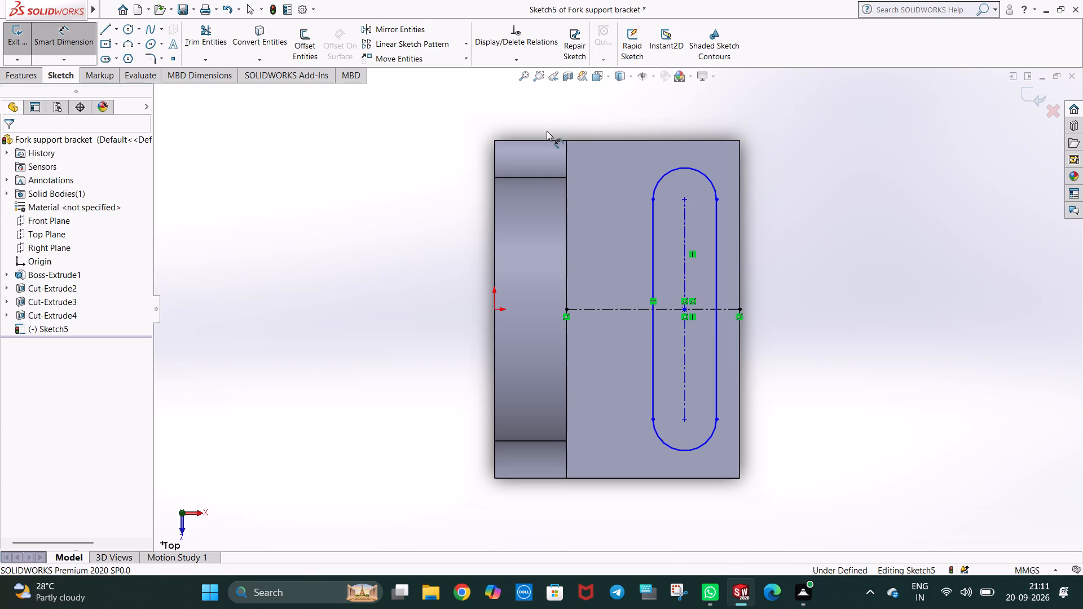
click(700, 173)
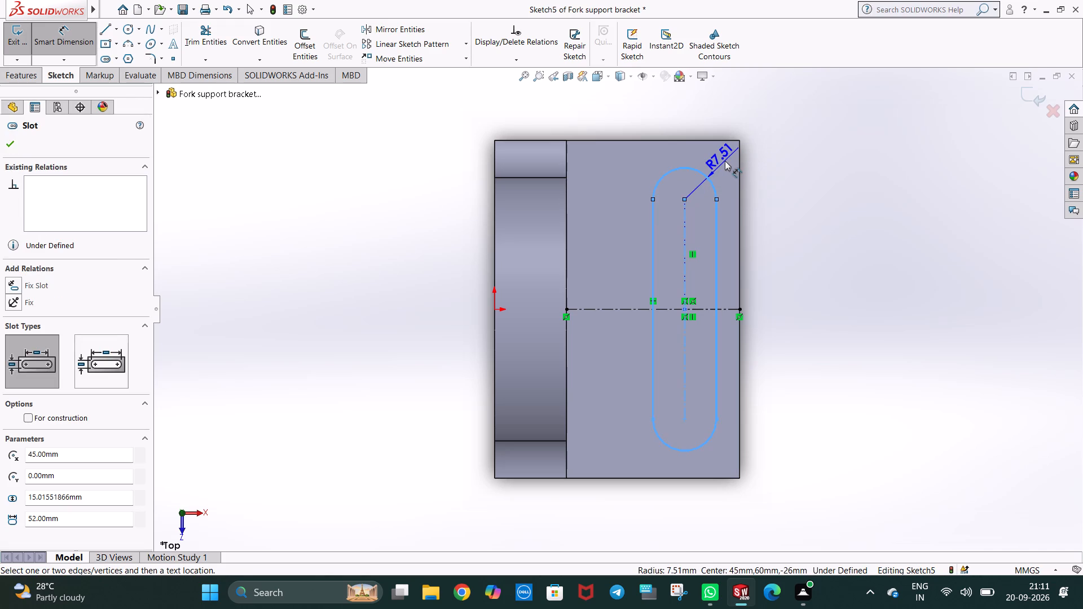
click(726, 160)
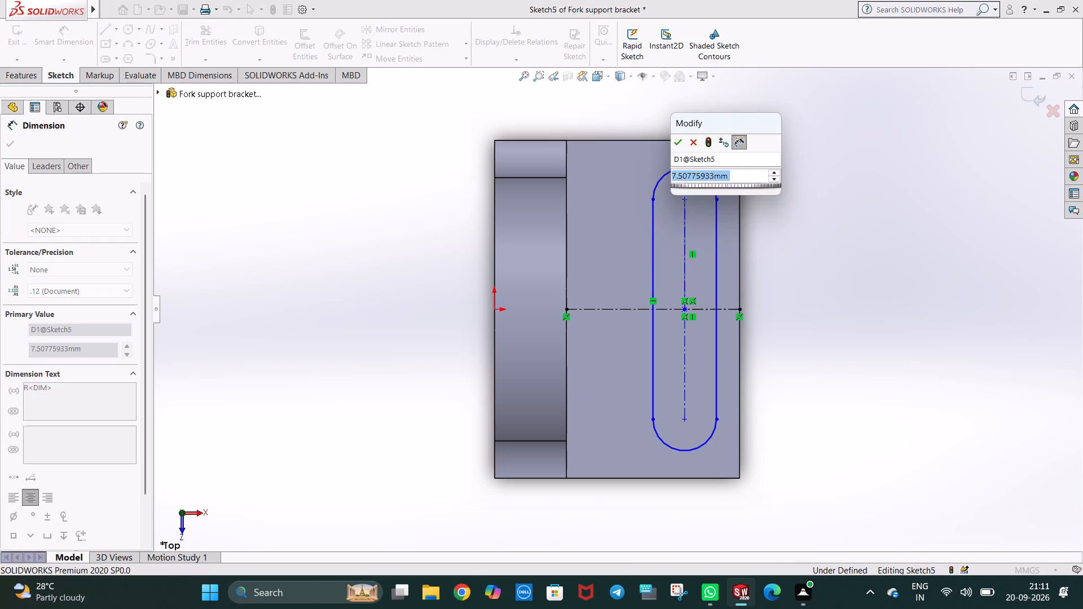
text(6.5)
key(Return)
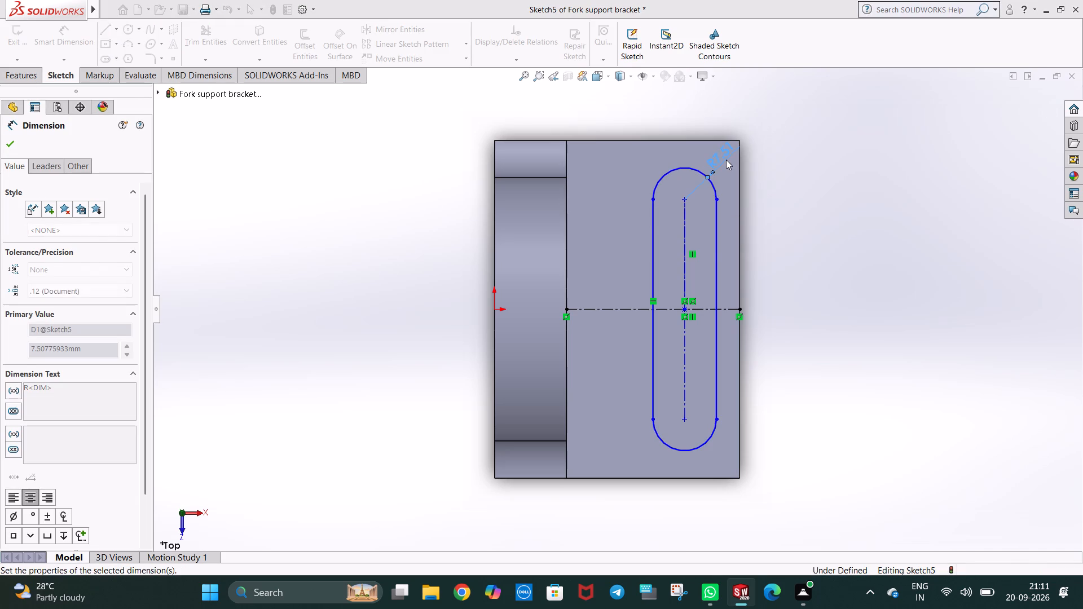
click(770, 198)
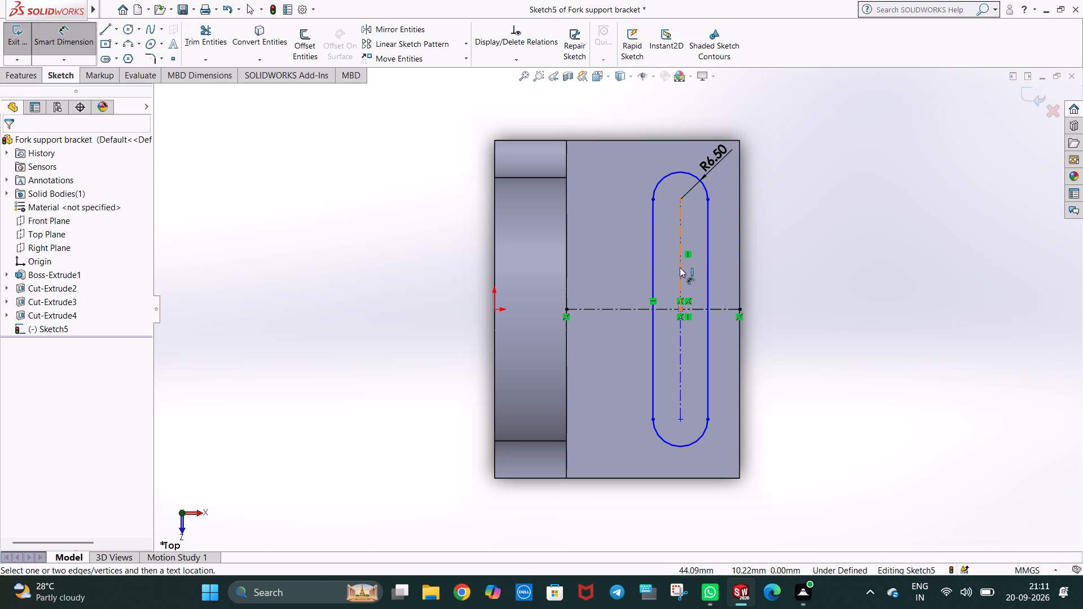
Dimension the vertical centerline inside the slot at 26 mm.
click(680, 267)
click(625, 251)
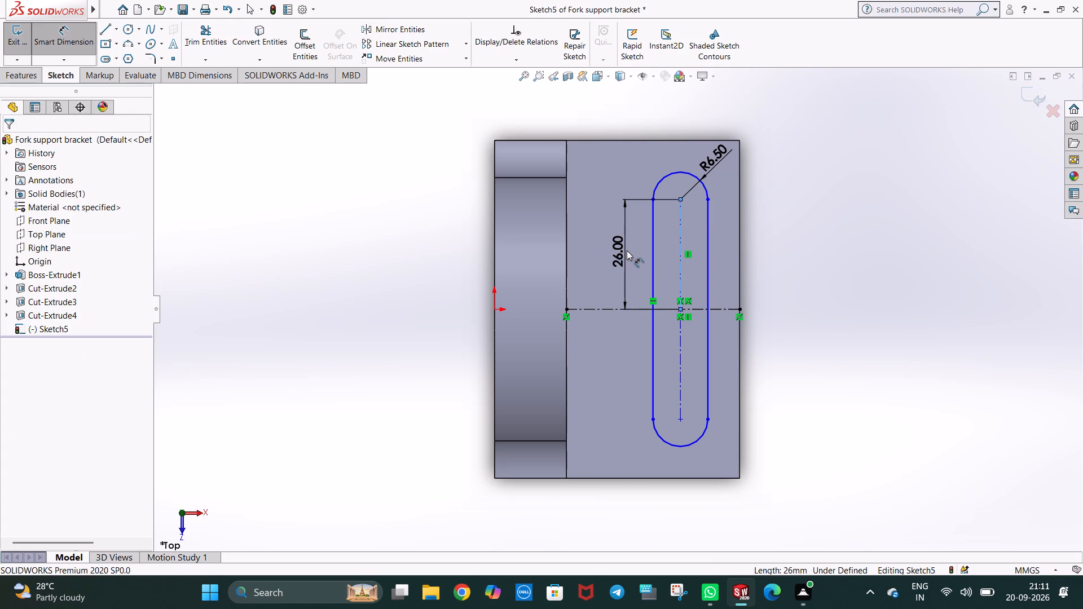
click(572, 236)
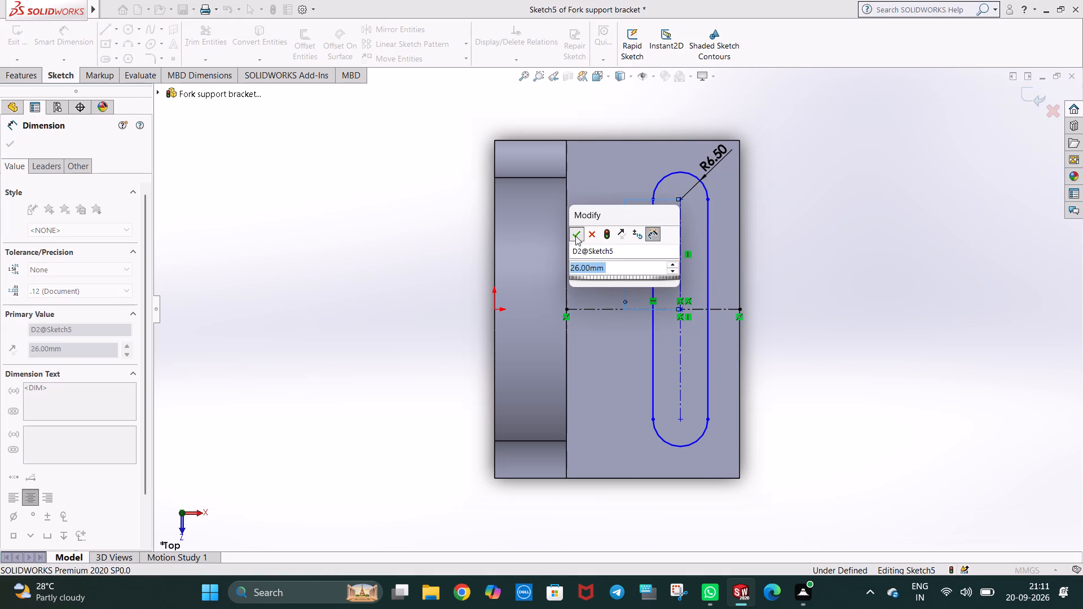
click(850, 241)
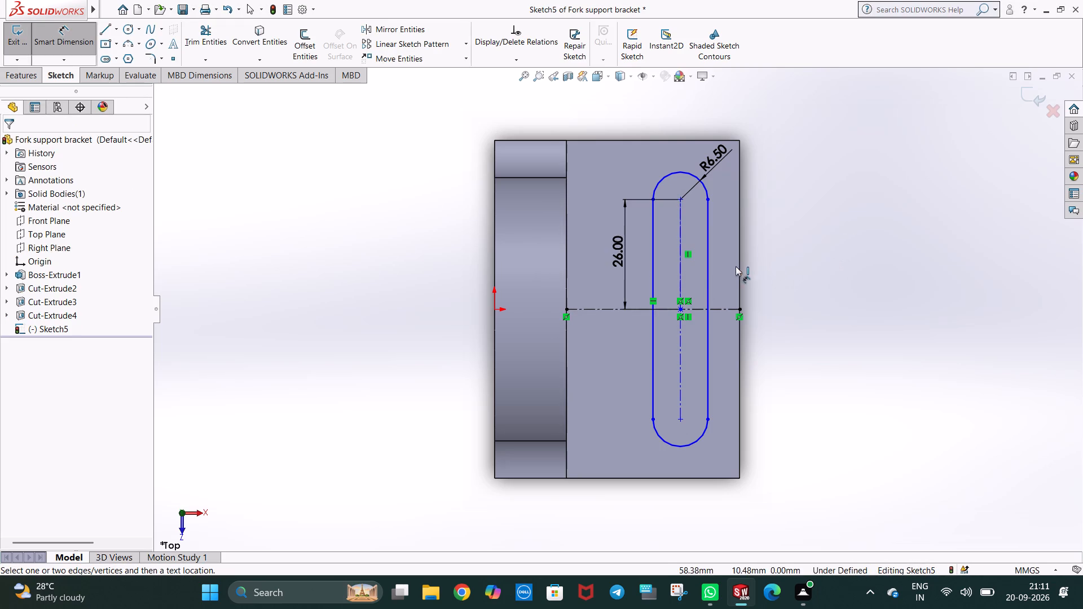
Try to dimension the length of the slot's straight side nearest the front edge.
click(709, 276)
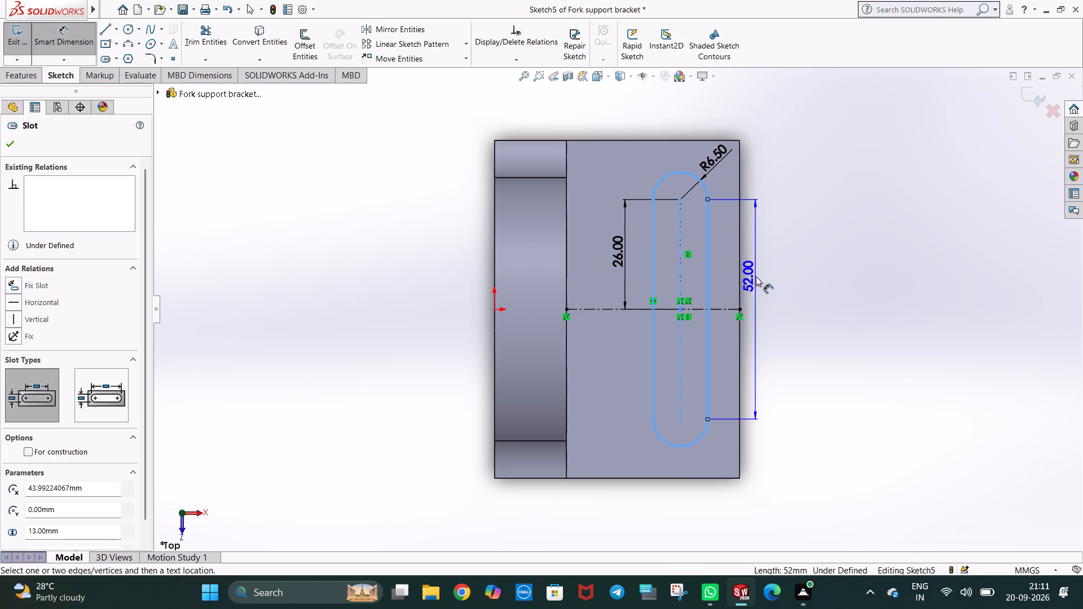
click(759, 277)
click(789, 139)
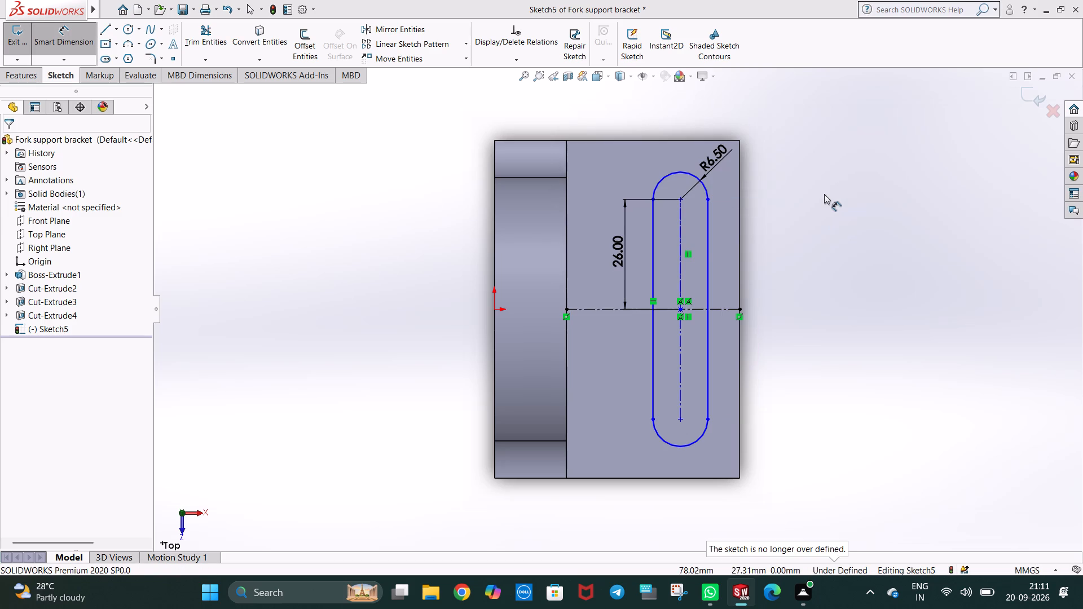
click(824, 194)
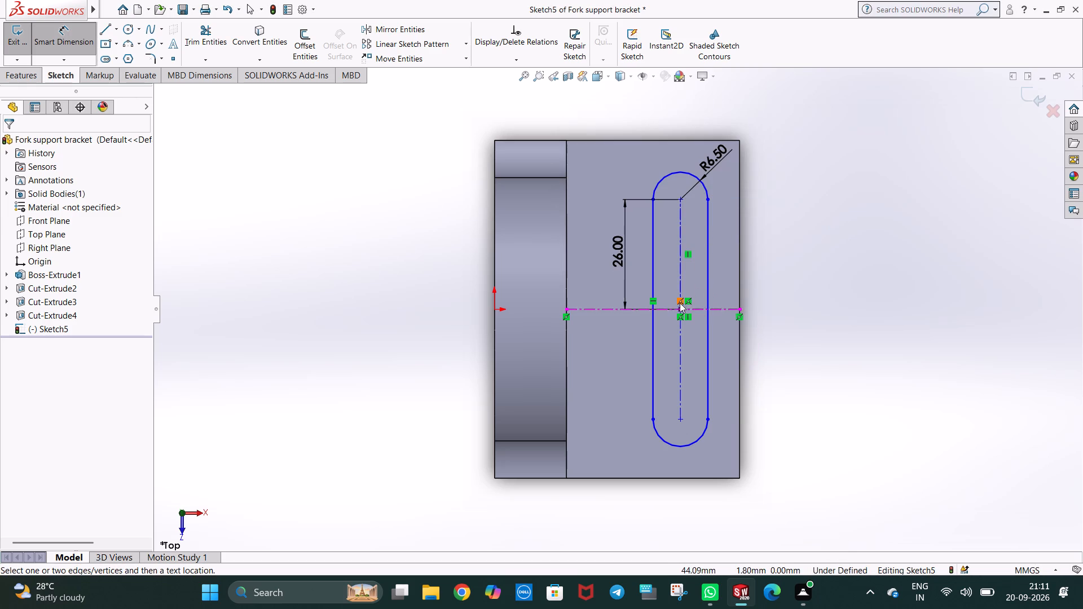
Dimension the slot's long centerline at 13 mm from the front edge of the fork arm.
click(679, 367)
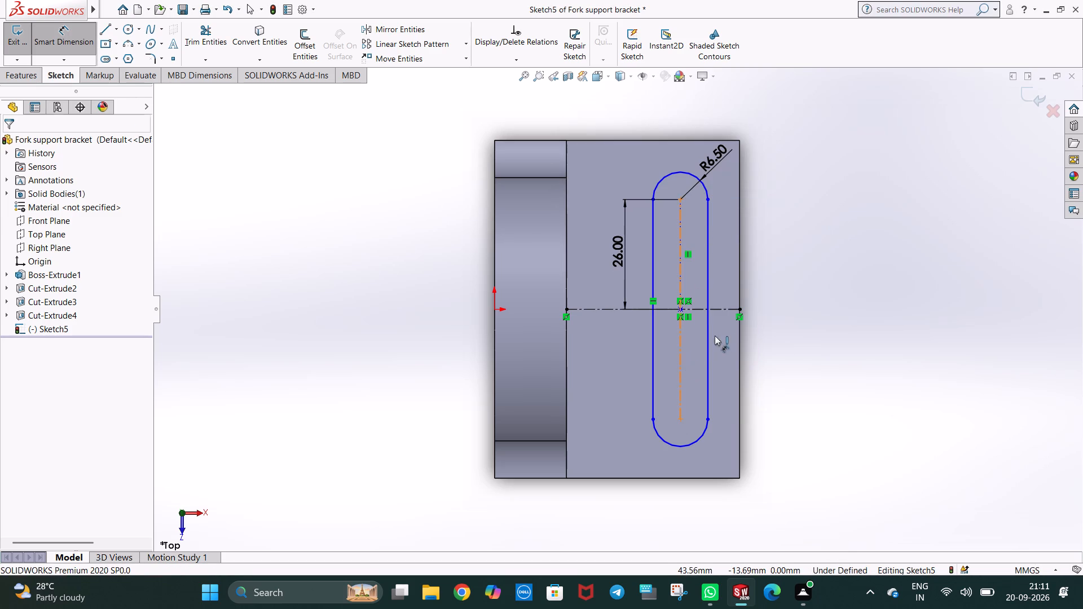
click(739, 310)
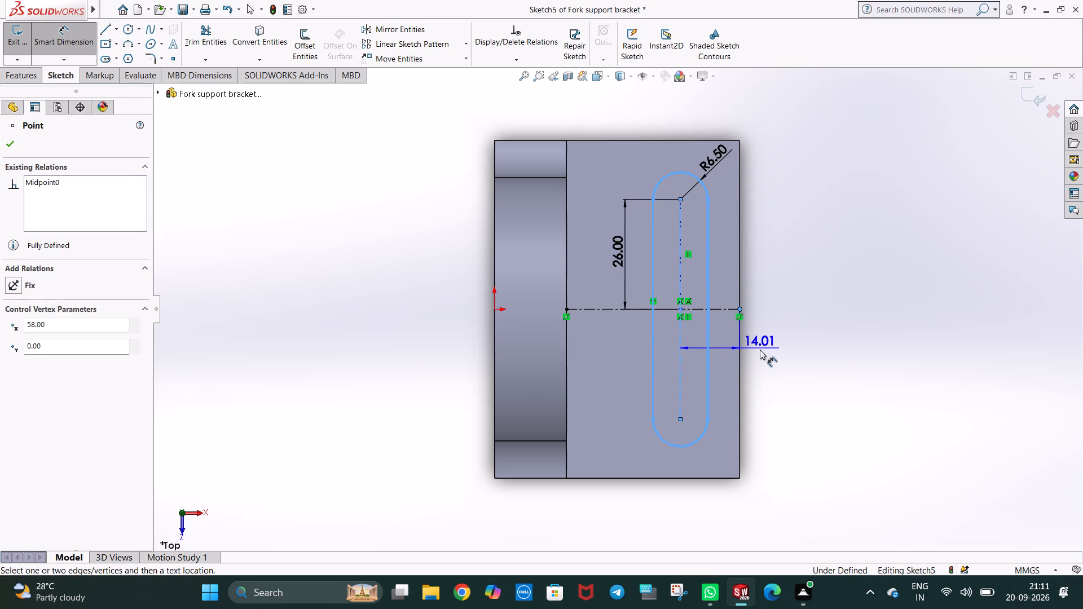
click(760, 350)
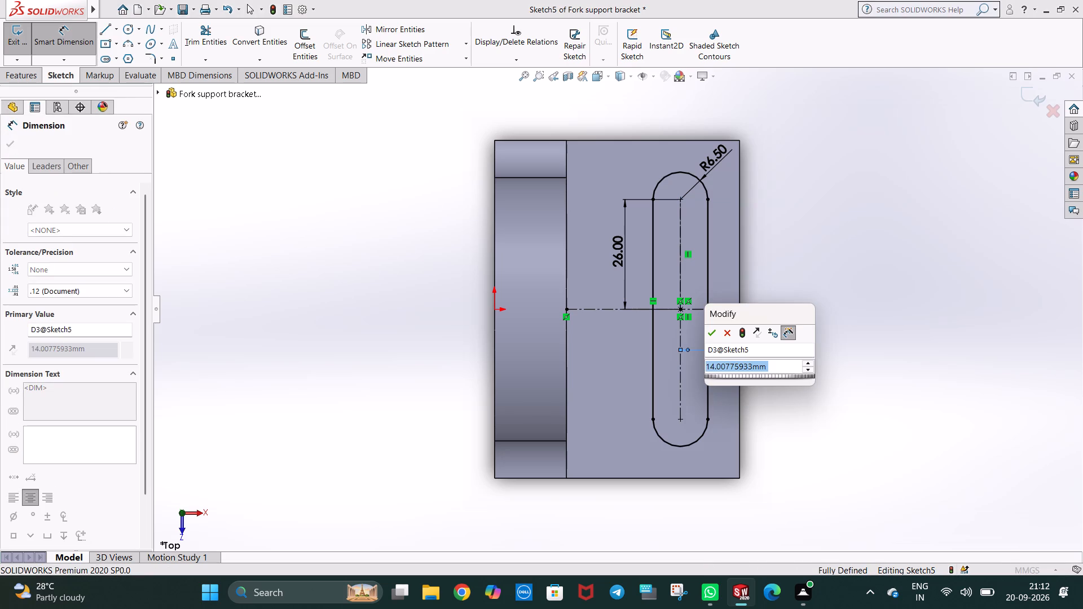
text(13)
key(Return)
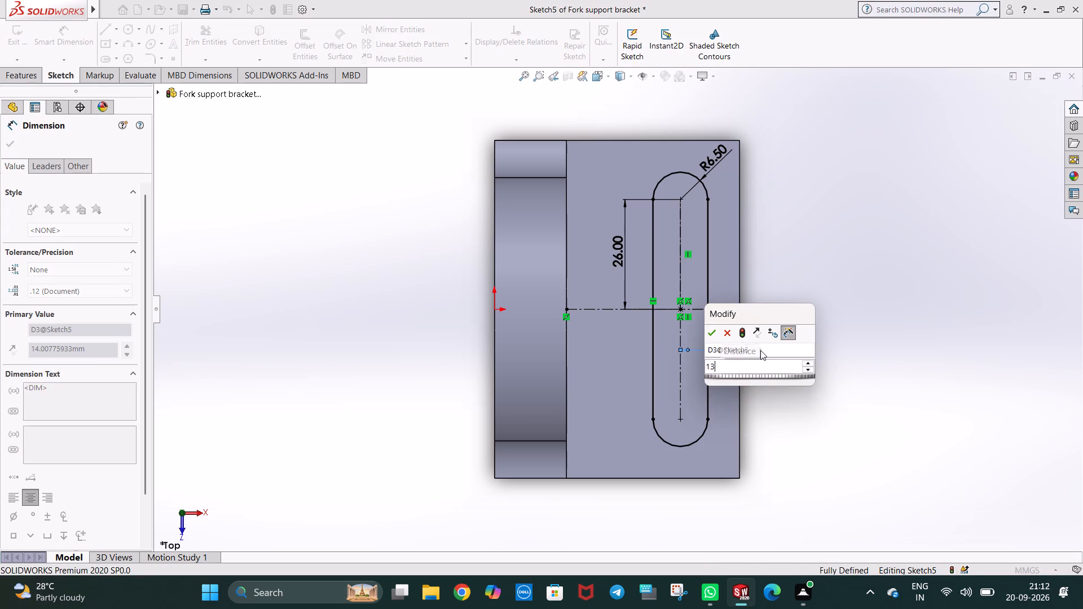
click(801, 294)
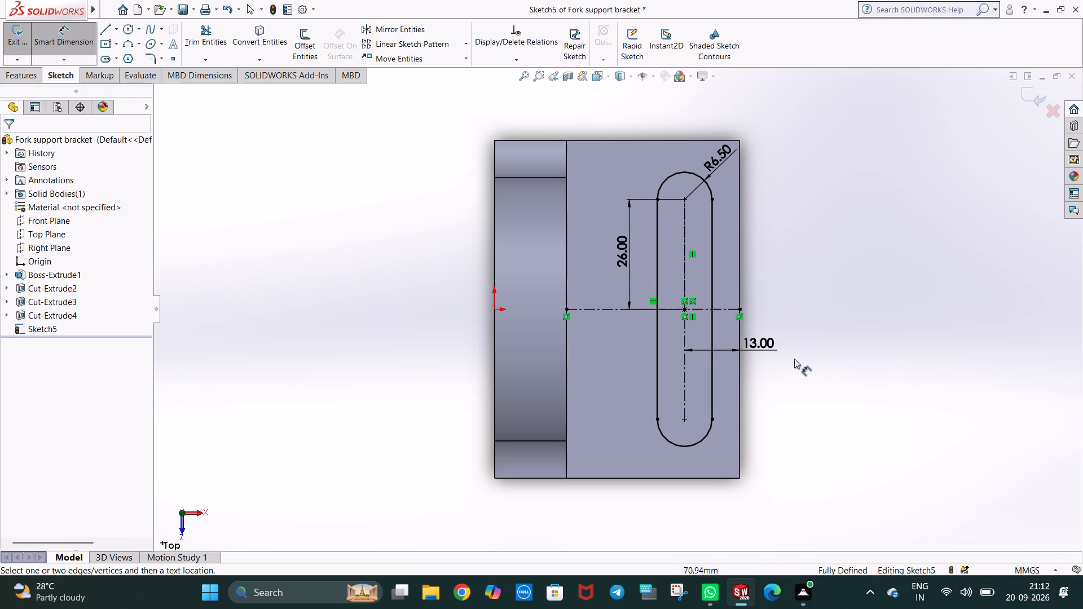
scroll(764, 372, down, 1)
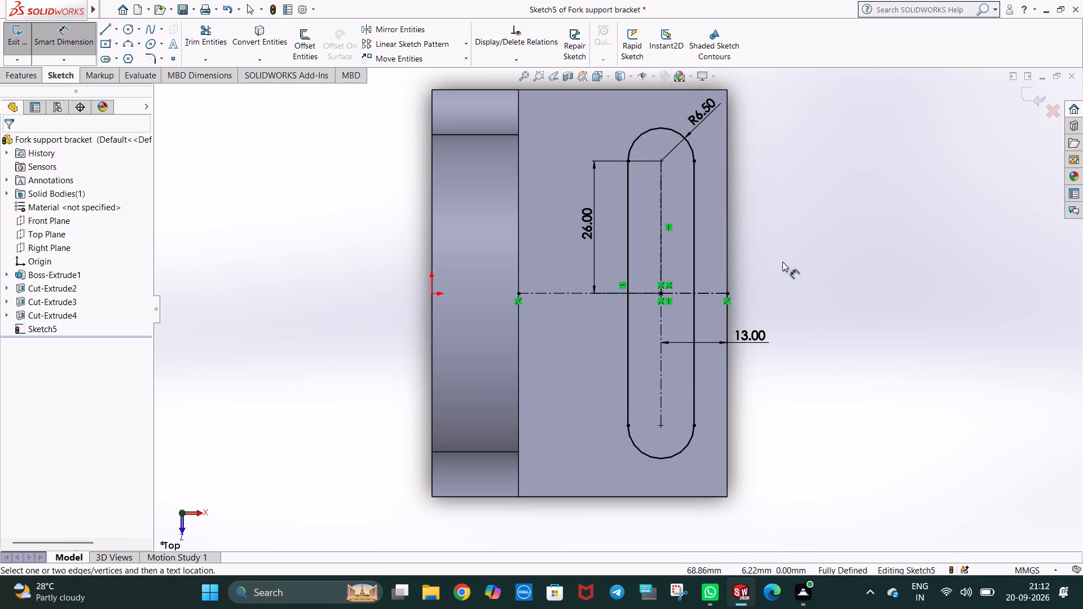
Cut-extrude the slot sketch with a Blind depth of 80 mm from the sketch plane, down through both fork arms.
click(782, 262)
scroll(814, 299, up, 1)
middle_drag(814, 299, 795, 319)
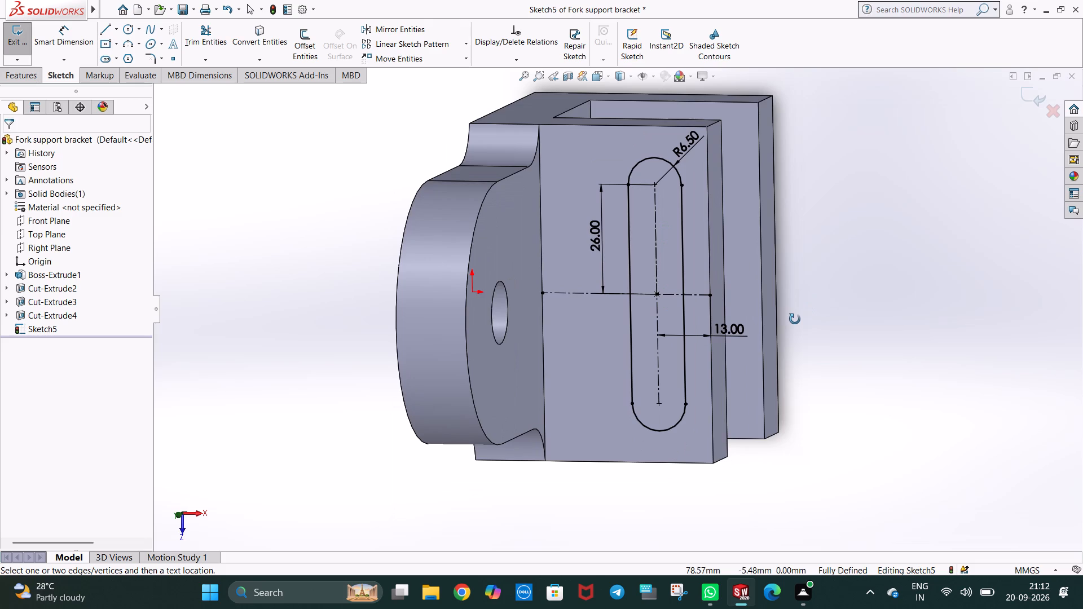
middle_drag(795, 319, 815, 283)
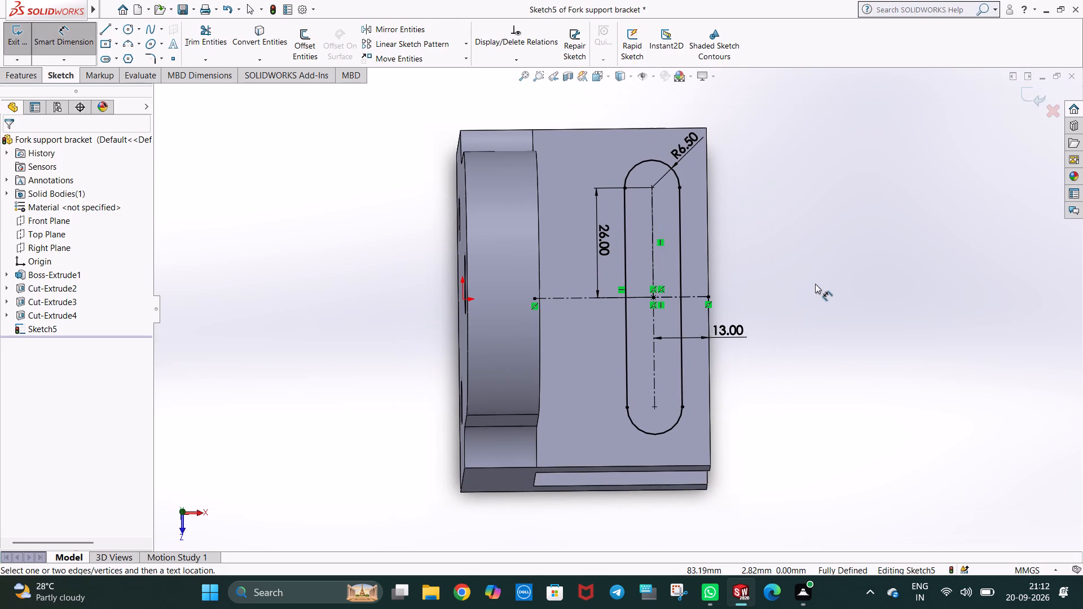
key(ctrl+7)
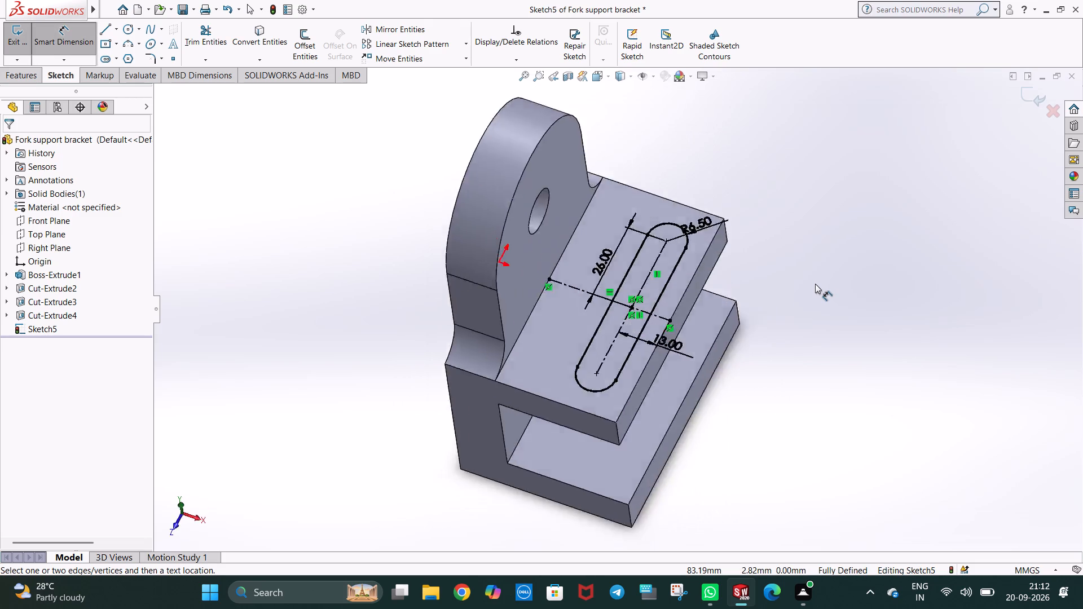
key(ctrl+8)
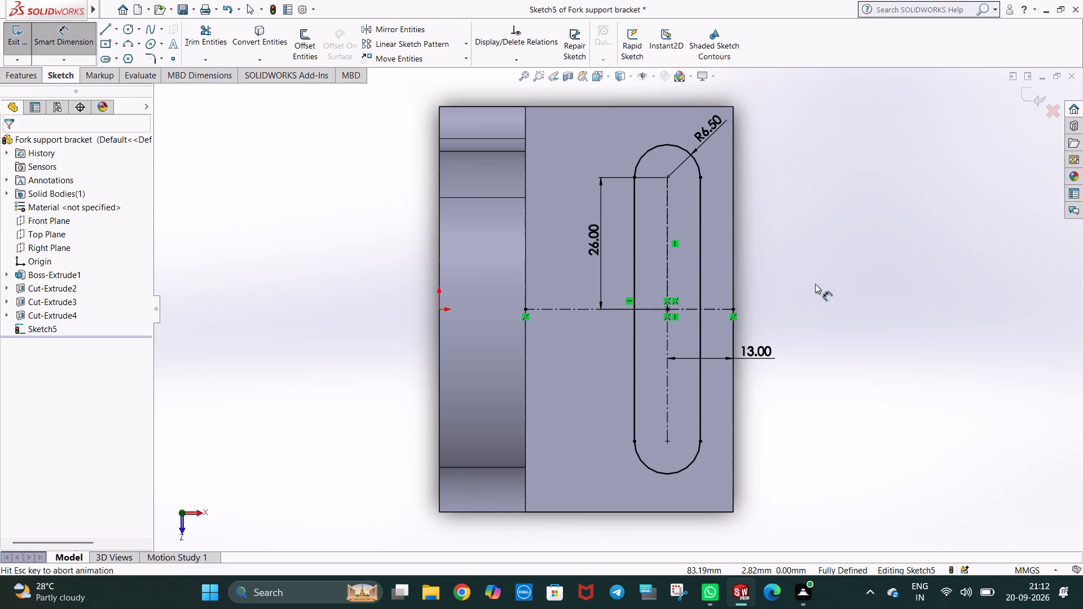
click(837, 308)
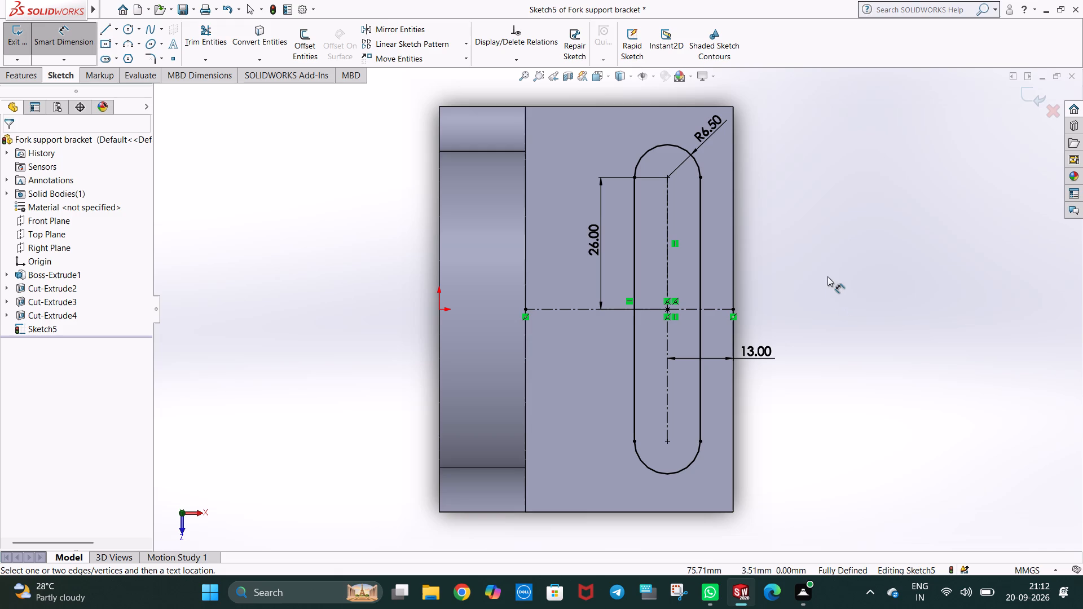
click(32, 79)
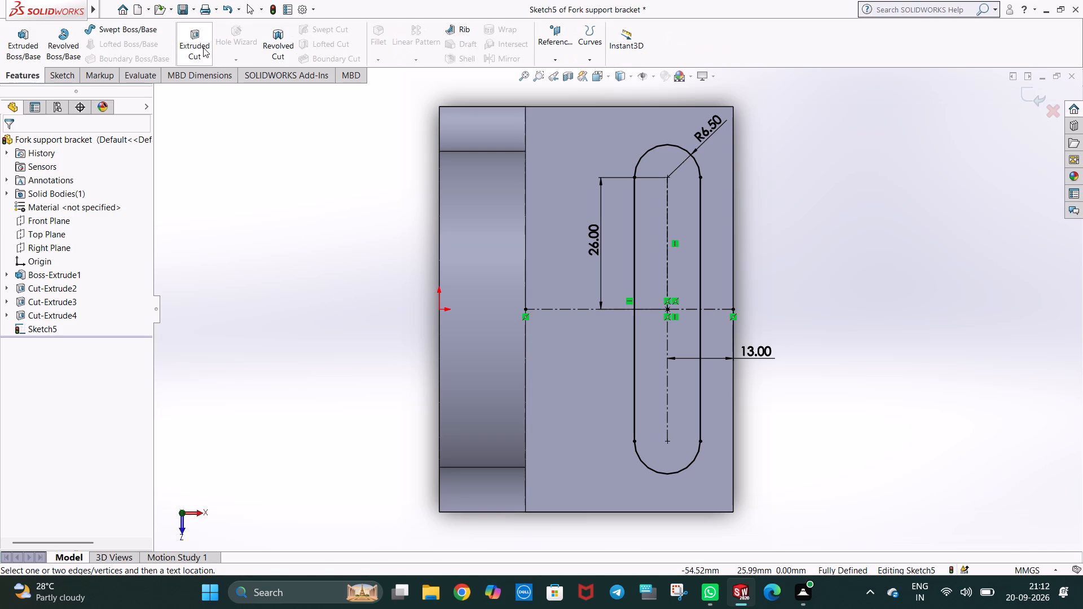
click(195, 46)
scroll(690, 401, up, 1)
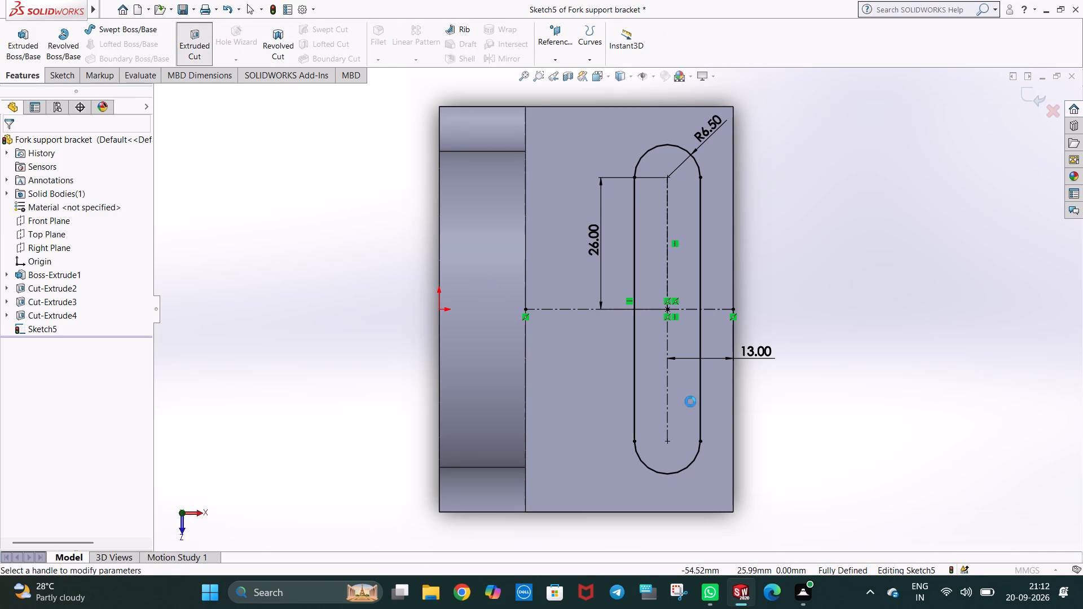
middle_drag(717, 414, 670, 307)
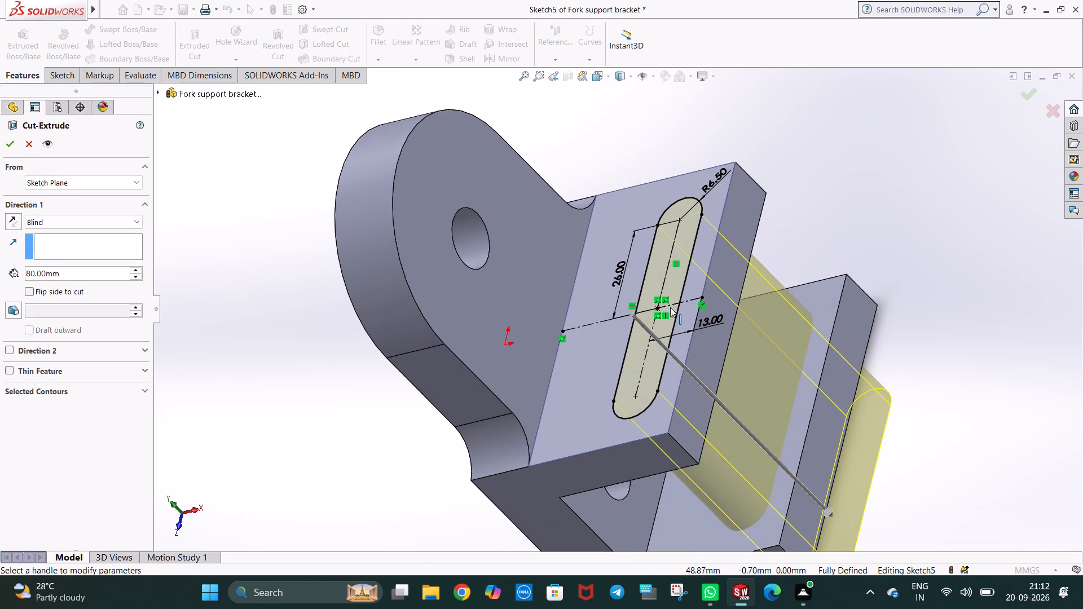
scroll(672, 310, up, 2)
middle_drag(676, 310, 708, 281)
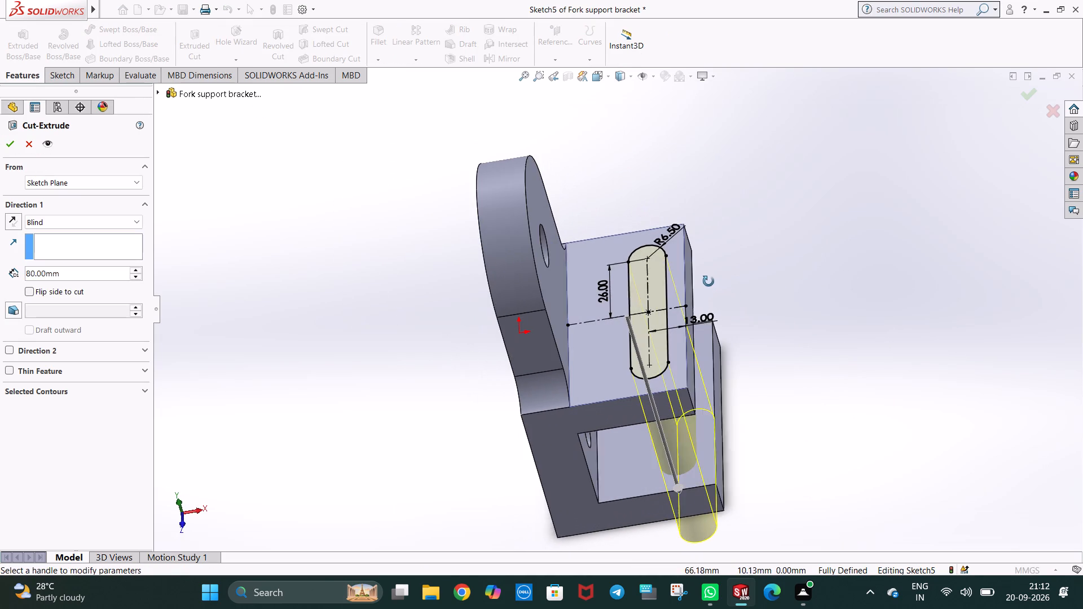
middle_drag(708, 281, 707, 281)
click(4, 145)
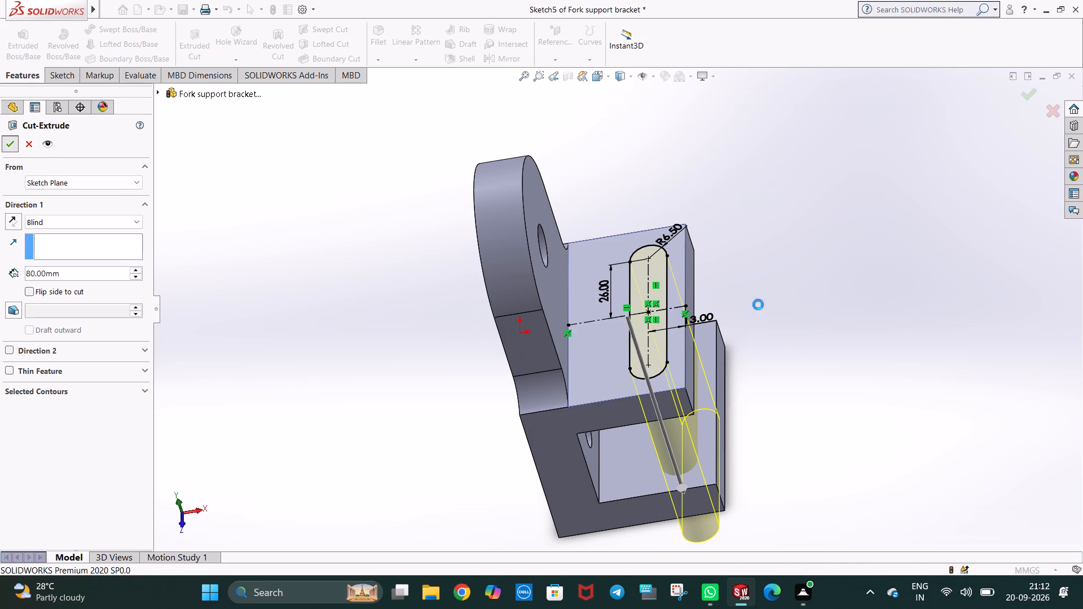
Save the Fork support bracket part with the model in isometric orientation.
key(ctrl+8)
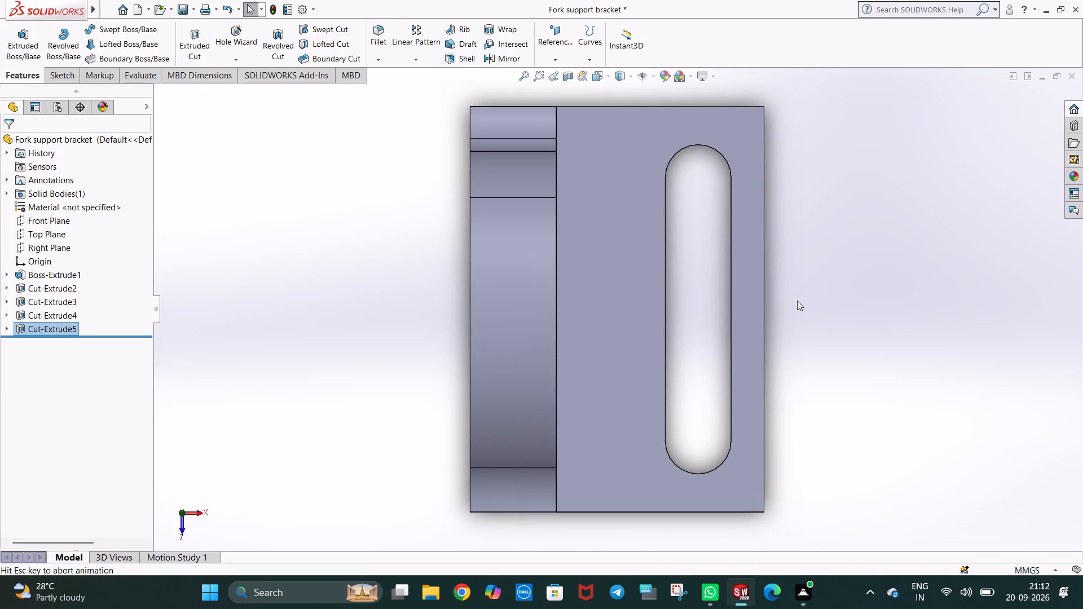
key(ctrl+7)
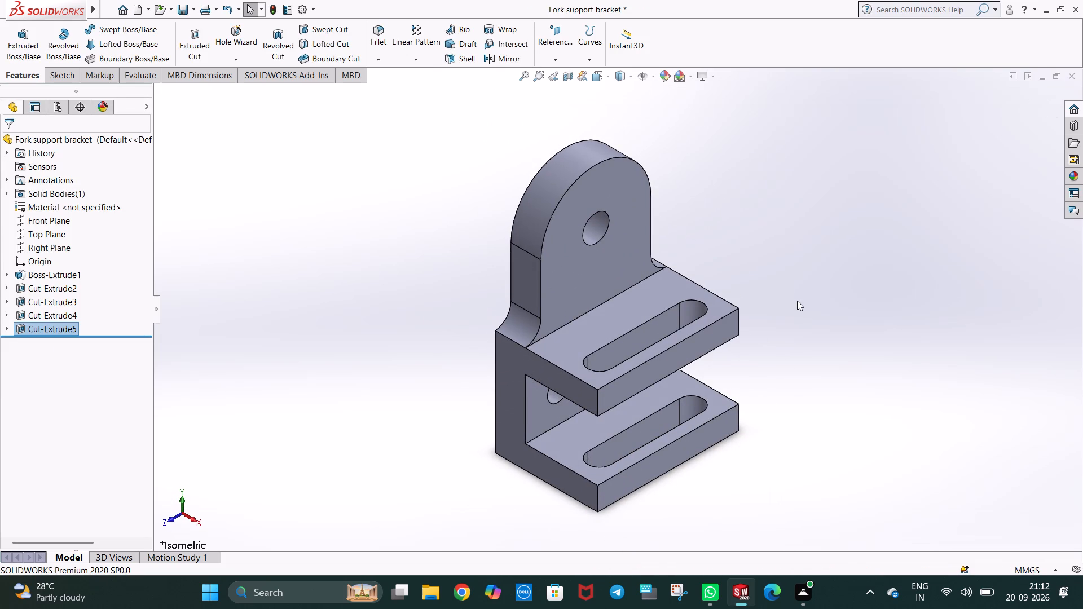
key(ctrl+s)
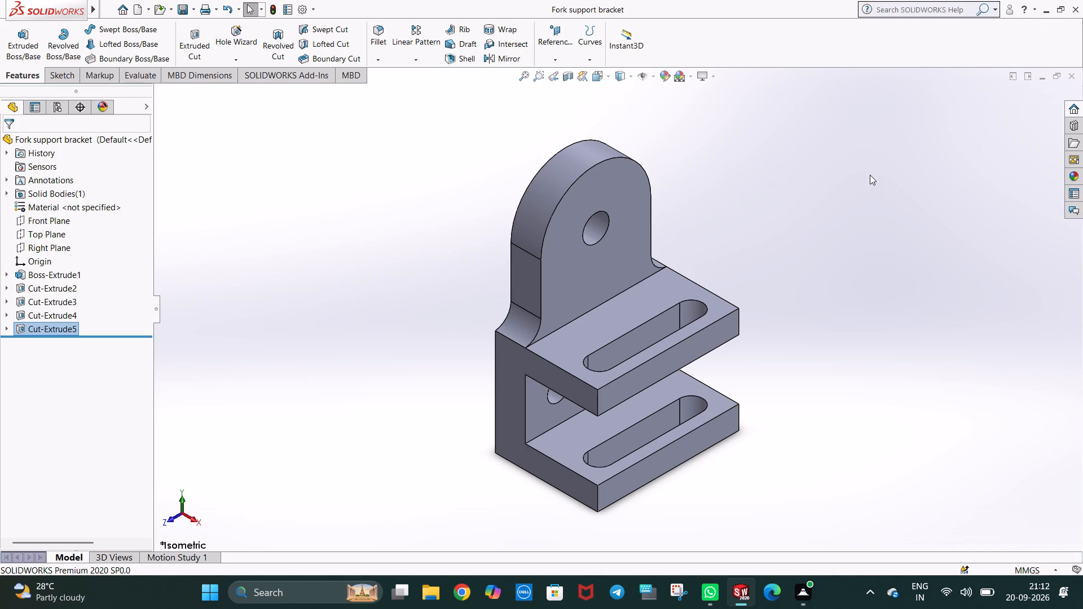
Capture a screenshot of the whole SOLIDWORKS window showing the bracket in isometric orientation, leaving out the Windows taskbar.
key(Print)
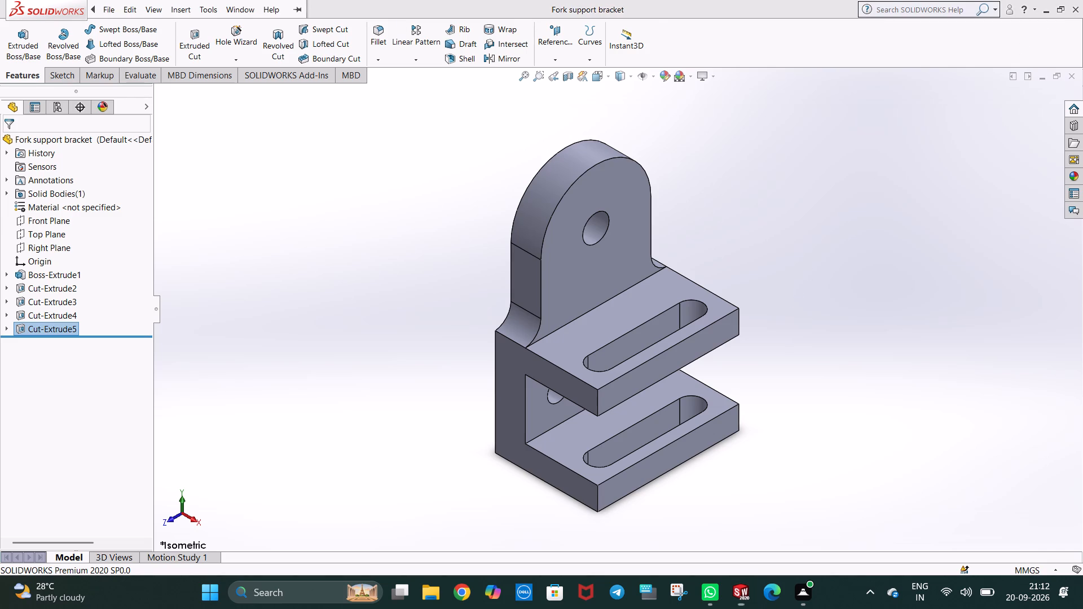
drag(2, 2, 499, 263)
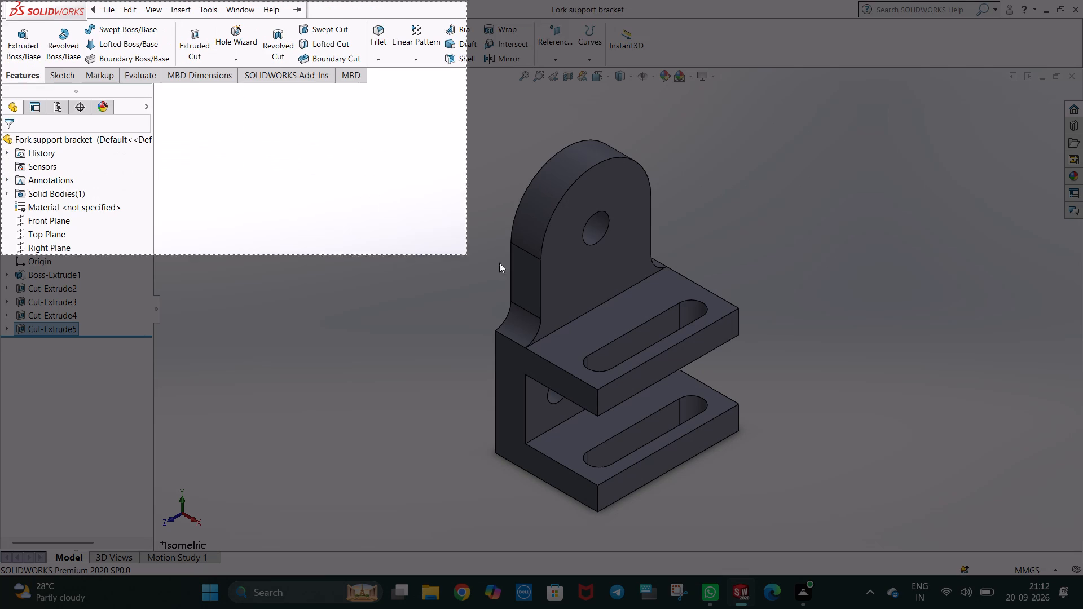
drag(499, 263, 1081, 569)
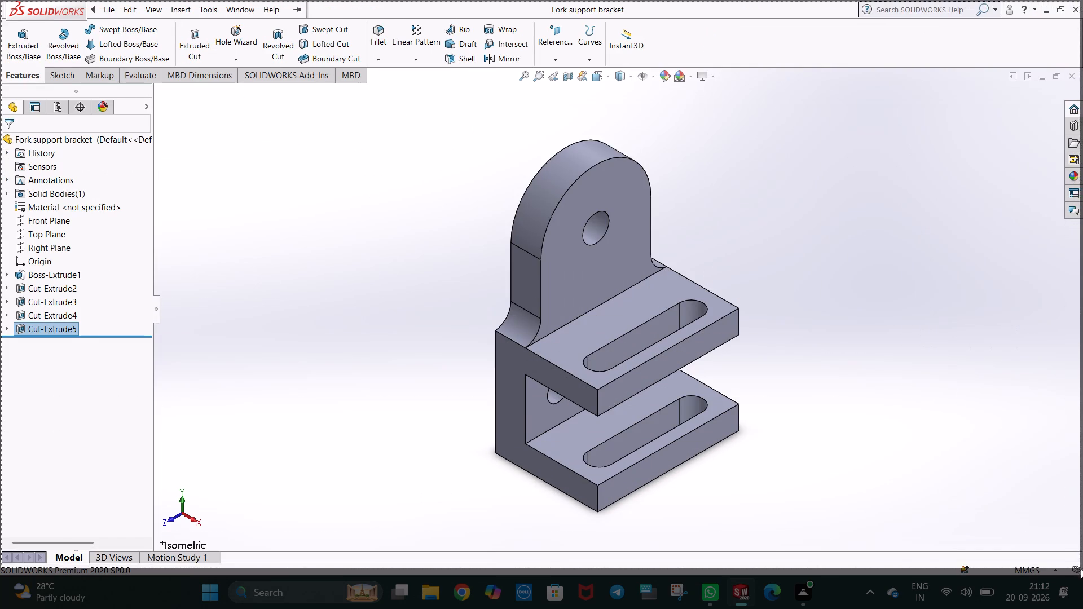
drag(1081, 569, 1082, 574)
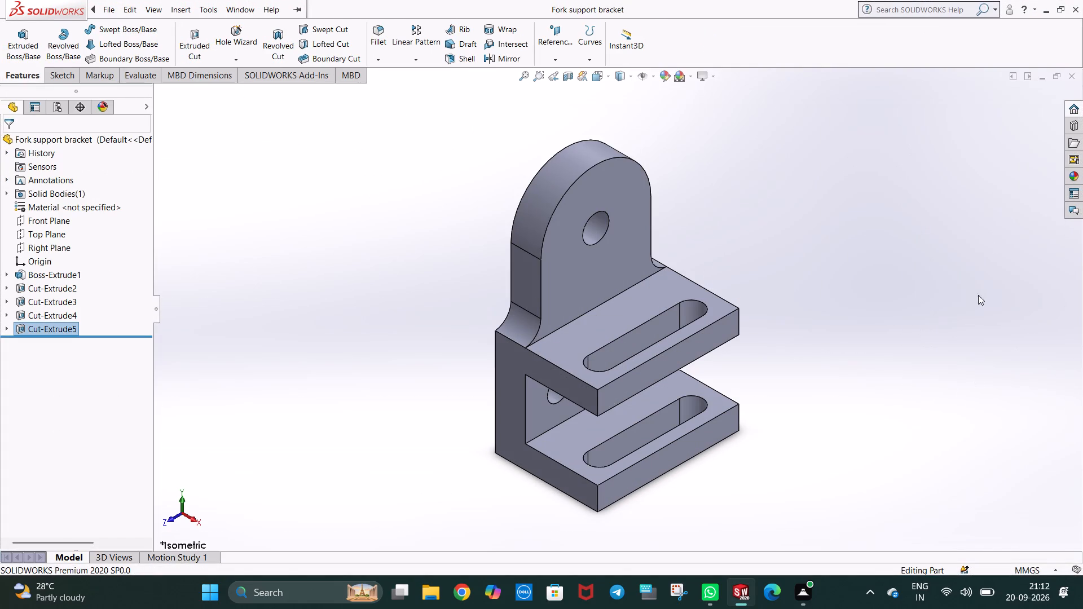
Close SOLIDWORKS.
click(1078, 8)
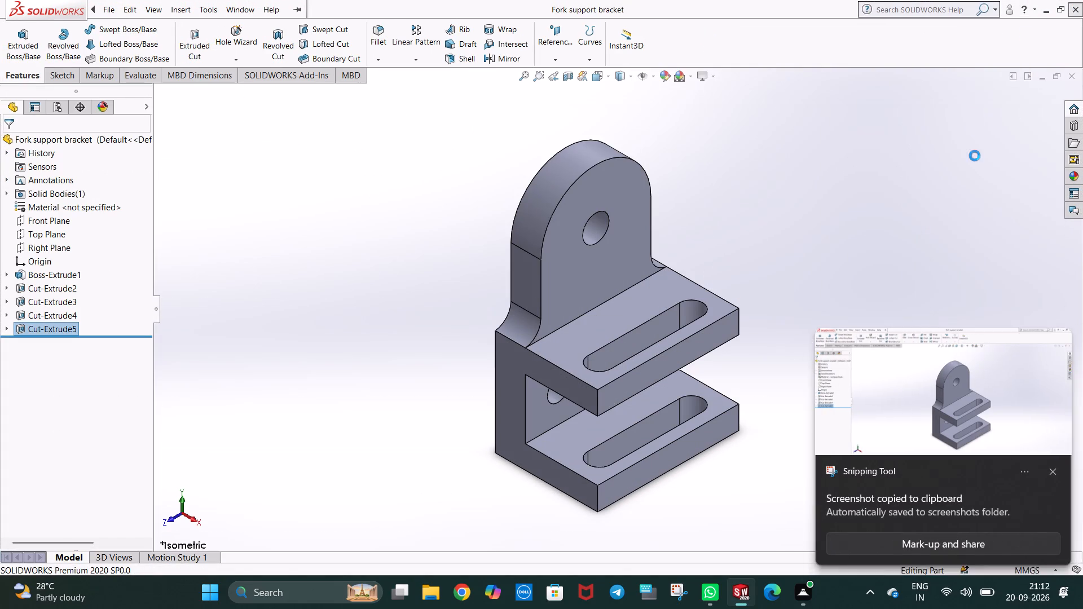
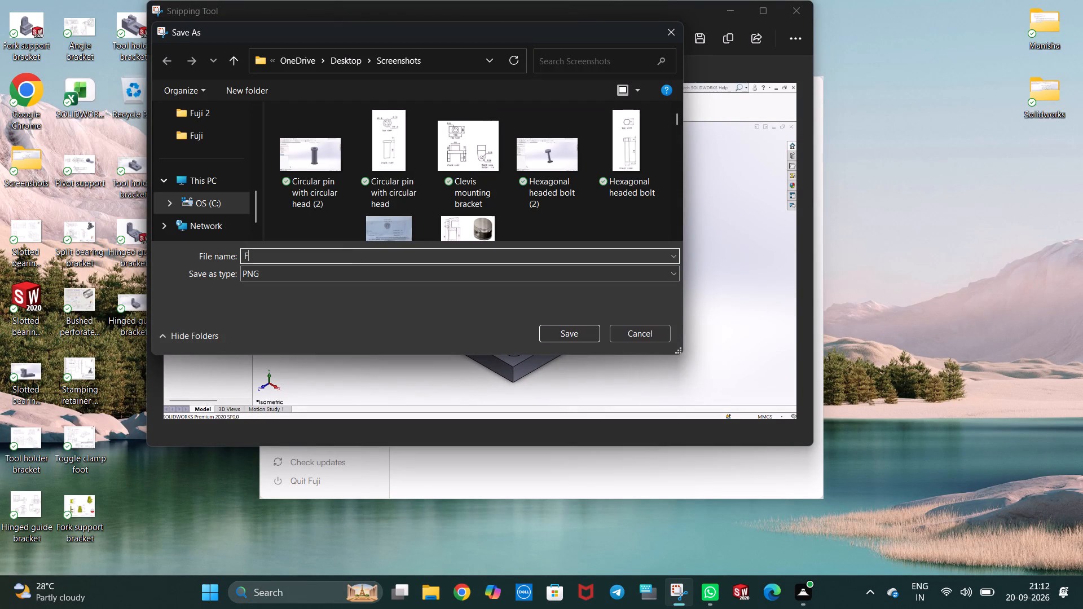
Save the captured screenshot to the Desktop folder as a PNG named Fork support bracket.
text(orj)
key(BackSpace)
text(k support)
key(space)
text(bracket)
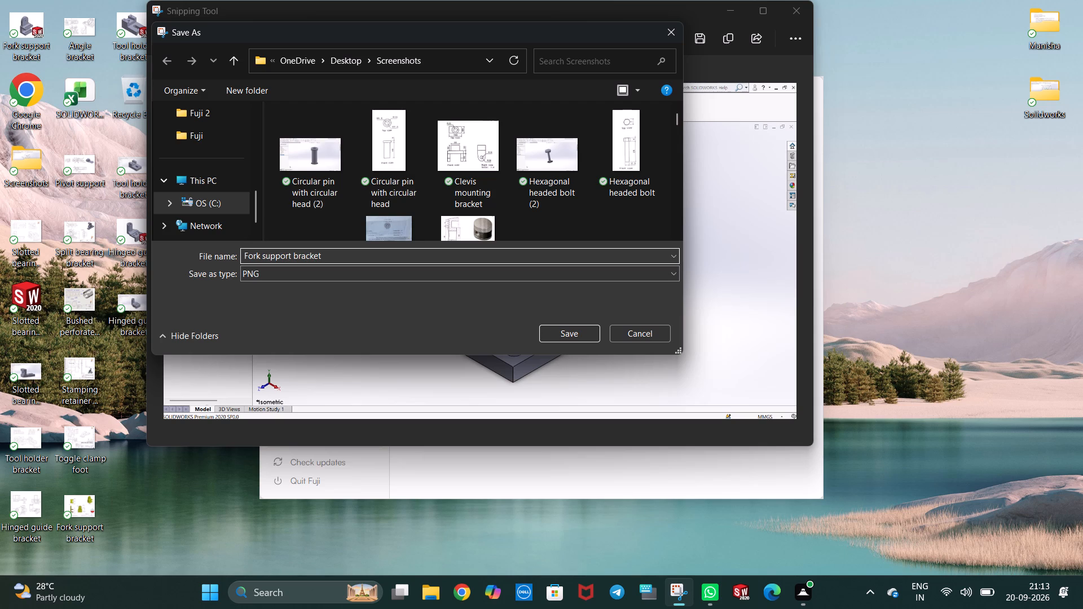
scroll(183, 230, up, 4)
click(214, 214)
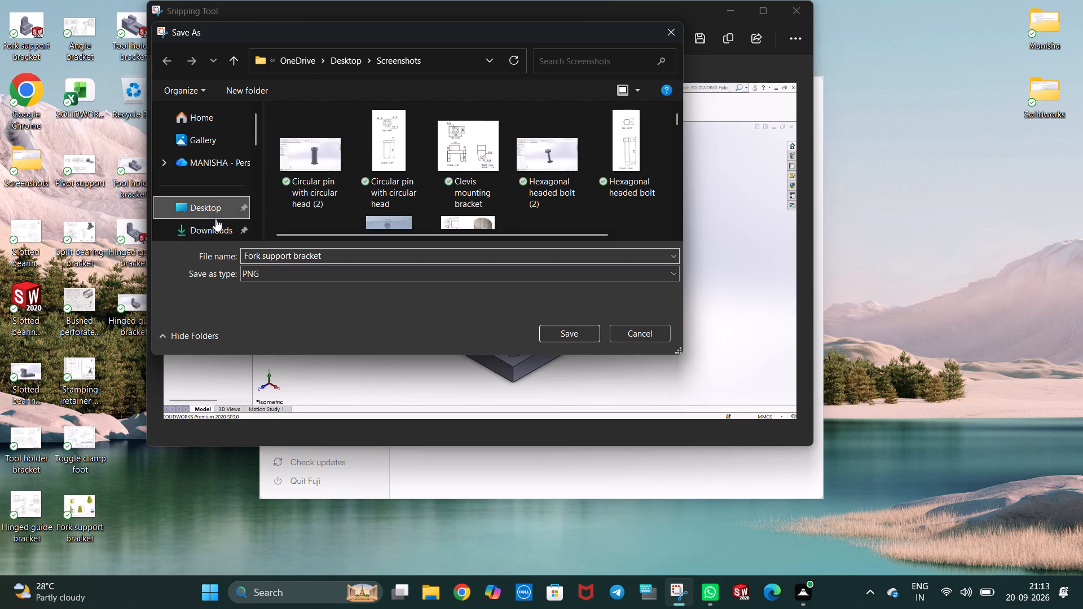
scroll(288, 195, down, 3)
scroll(360, 218, down, 1)
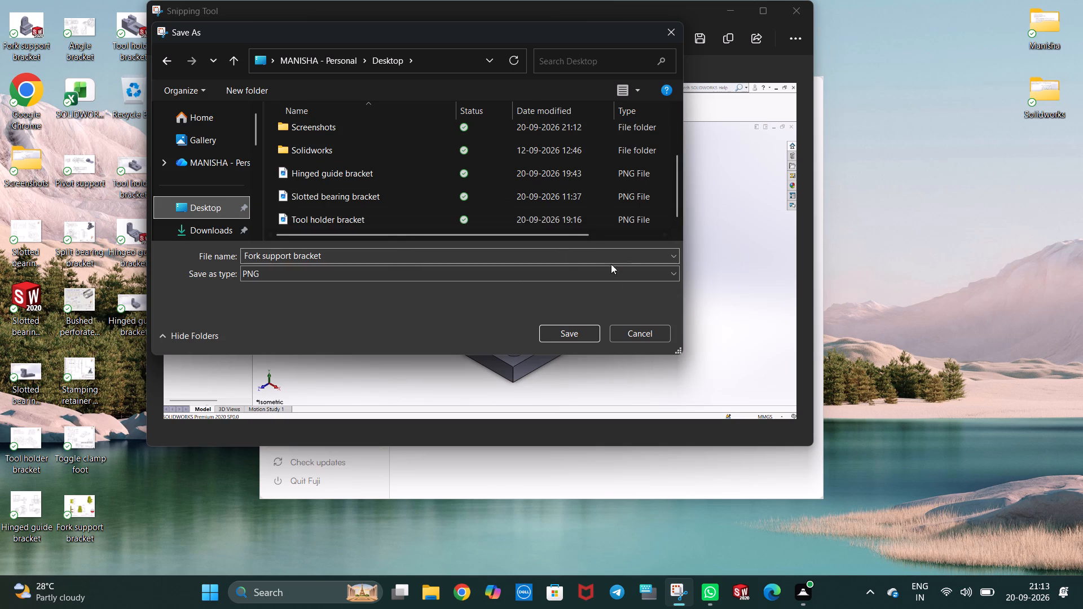
click(574, 329)
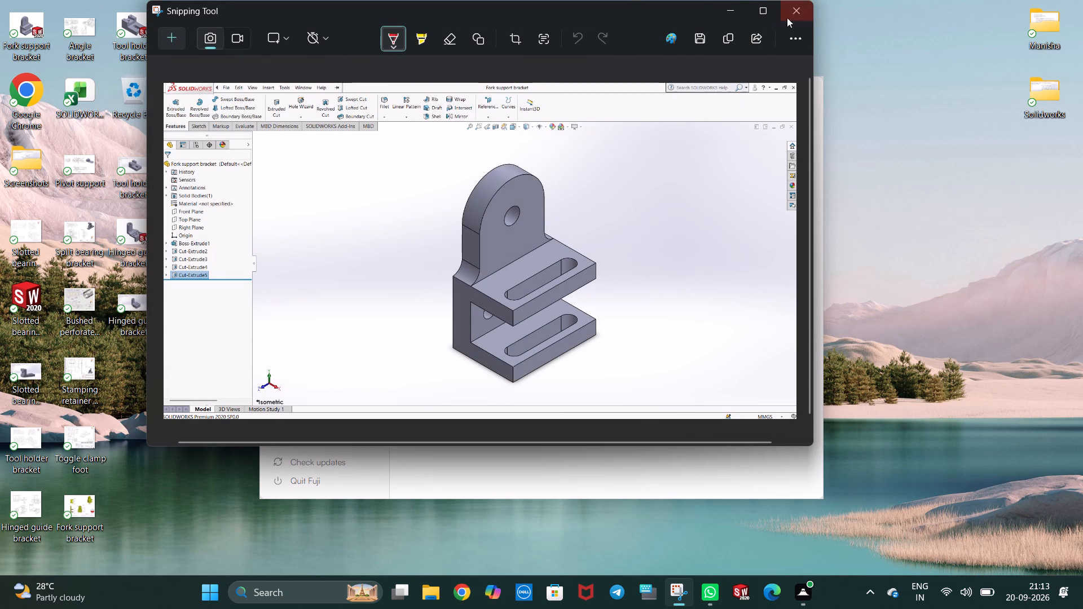